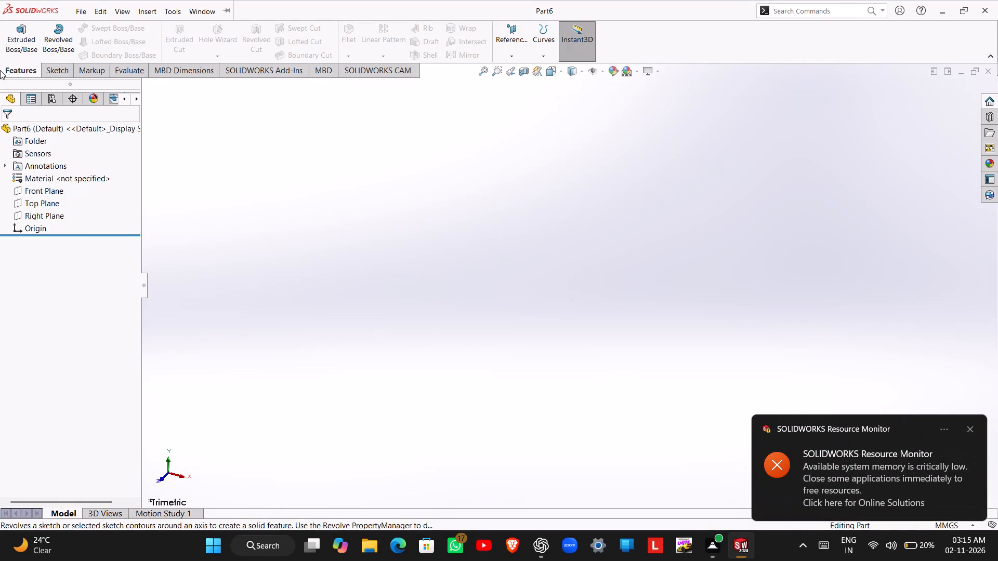
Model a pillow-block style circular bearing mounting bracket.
Sketch a closed T-shaped line profile on the Right Plane from the origin, its upper bar about 105 mm long and 20 mm high.
{"action": "left_click", "coordinate": [36, 219]}
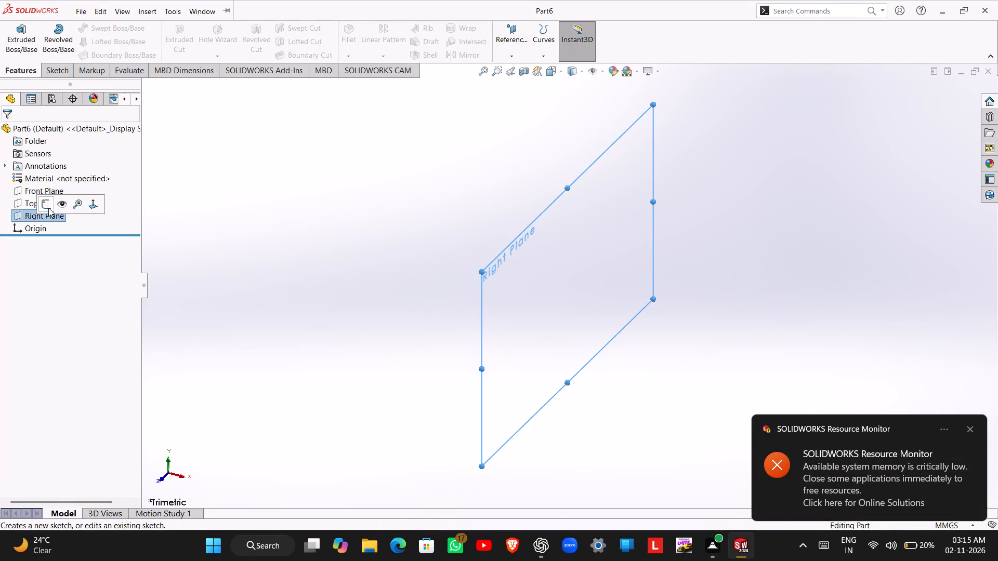
{"action": "left_click", "coordinate": [48, 207]}
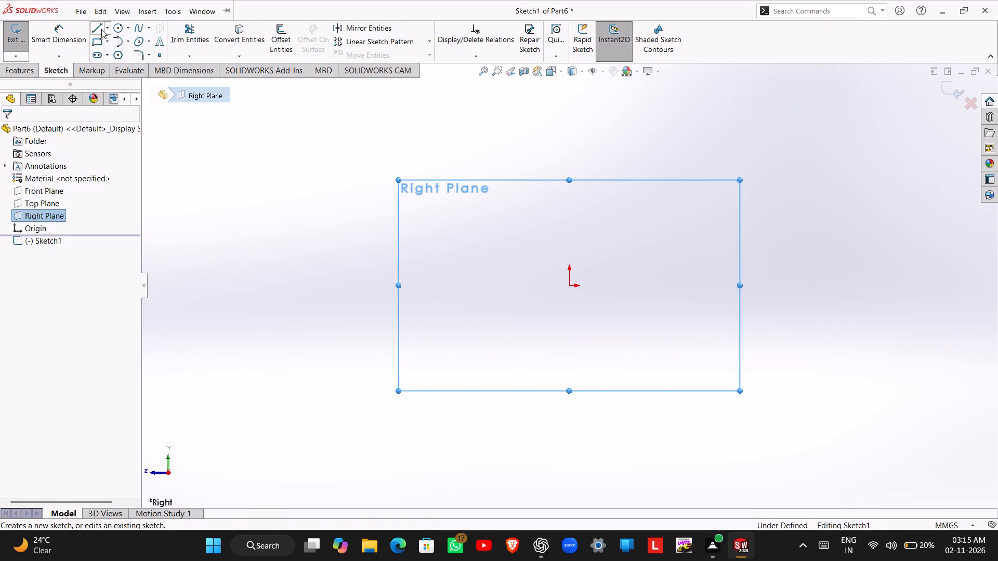
{"action": "left_click", "coordinate": [101, 29]}
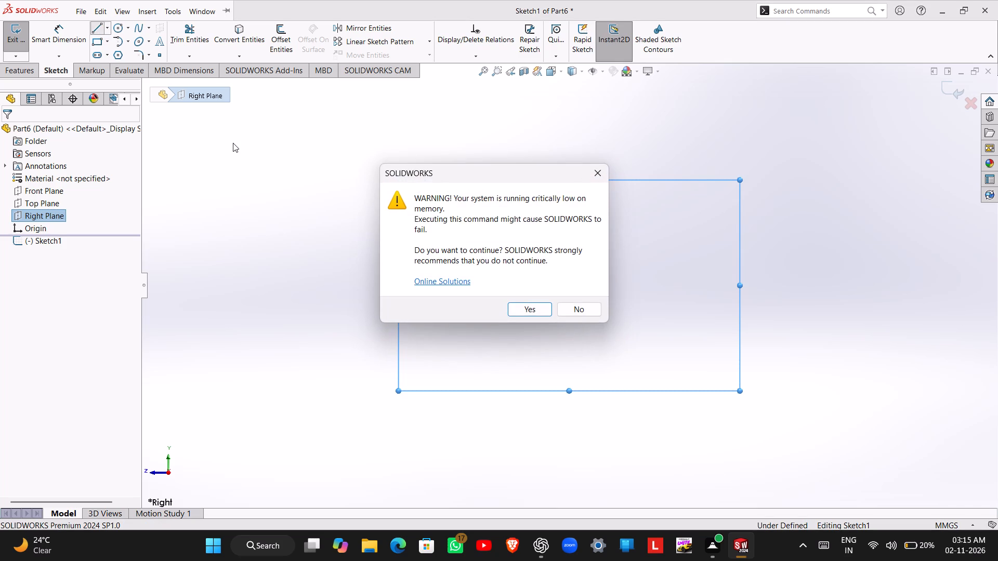
{"action": "left_click", "coordinate": [540, 307]}
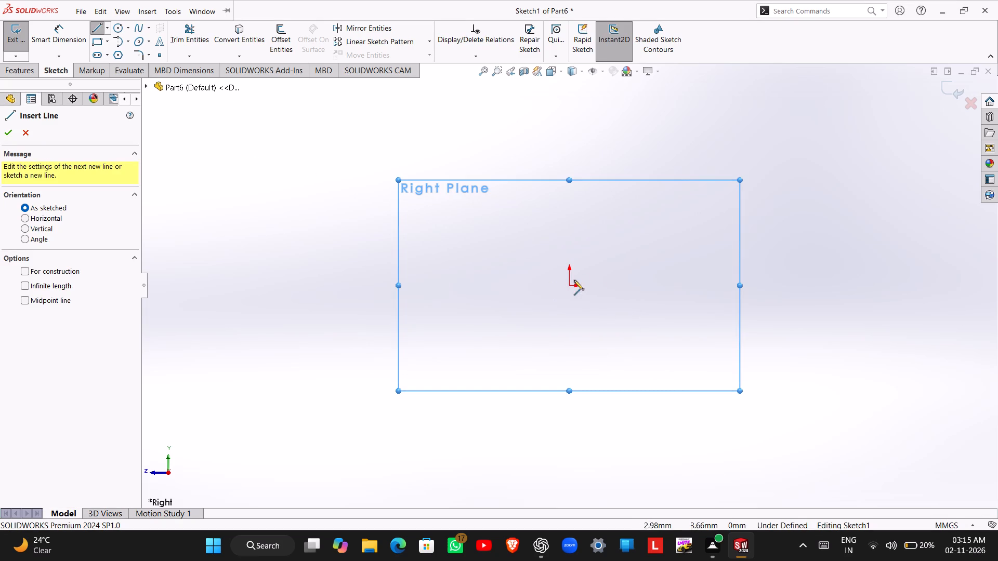
{"action": "left_click", "coordinate": [570, 286]}
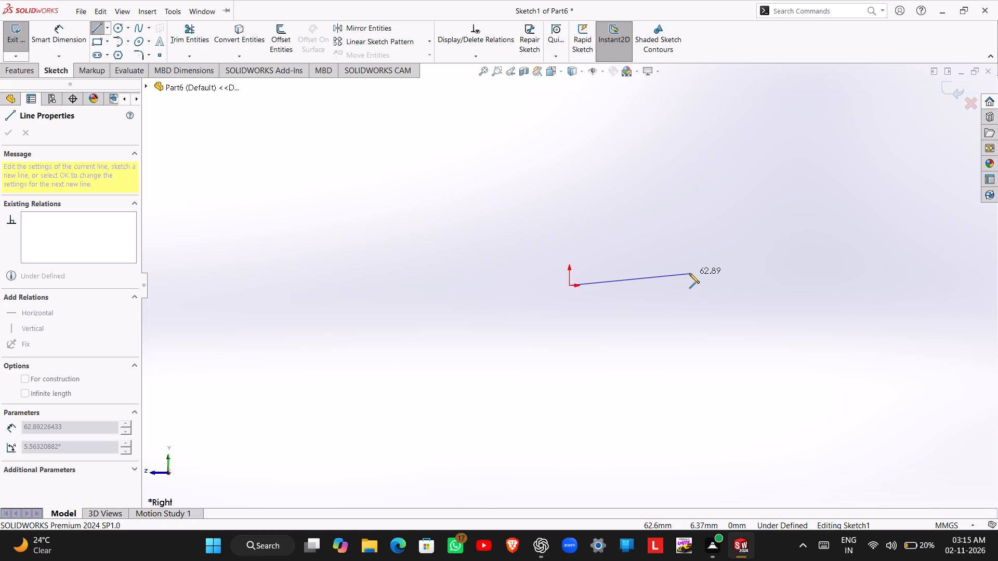
{"action": "left_click", "coordinate": [660, 285]}
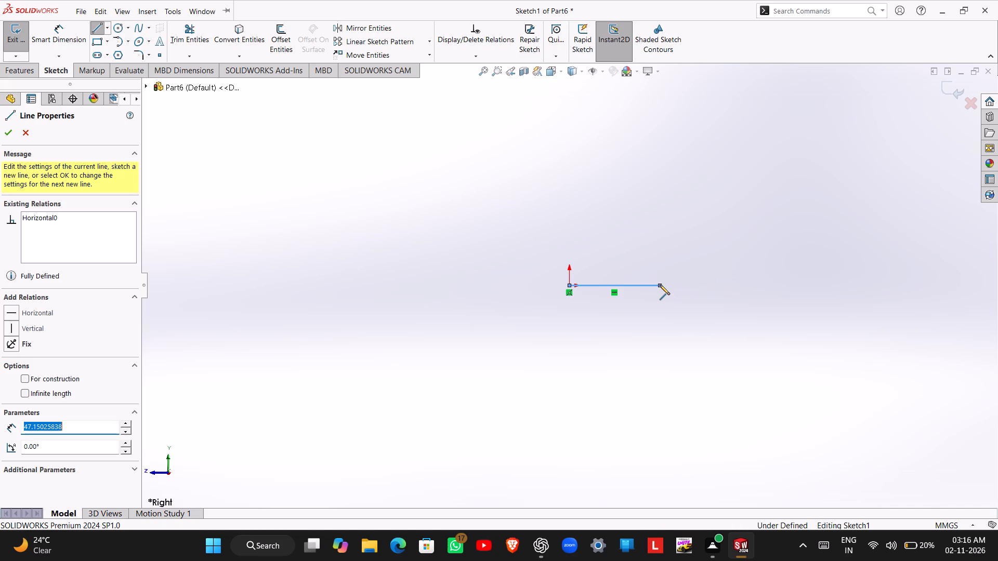
{"action": "left_click", "coordinate": [658, 313]}
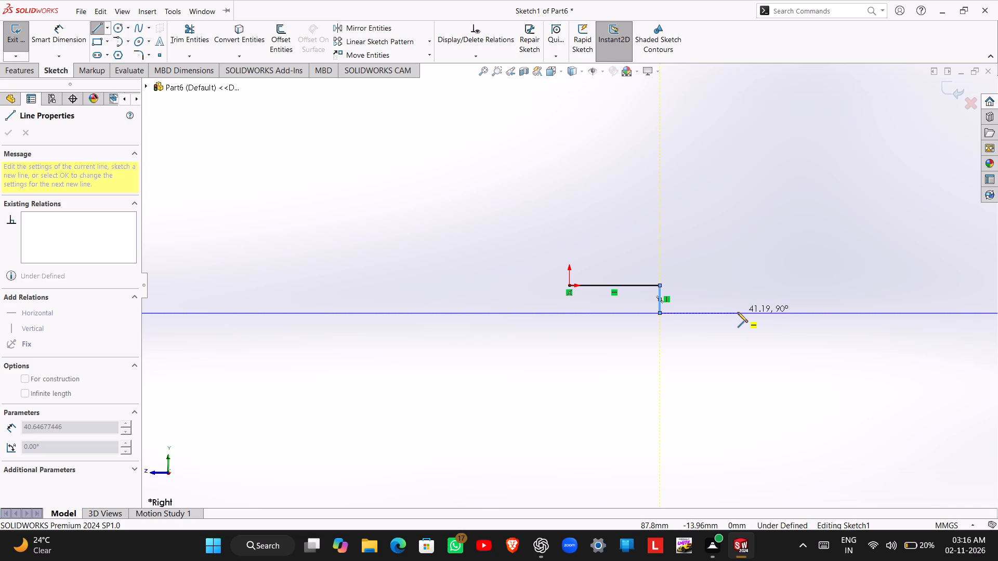
{"action": "left_click", "coordinate": [700, 312]}
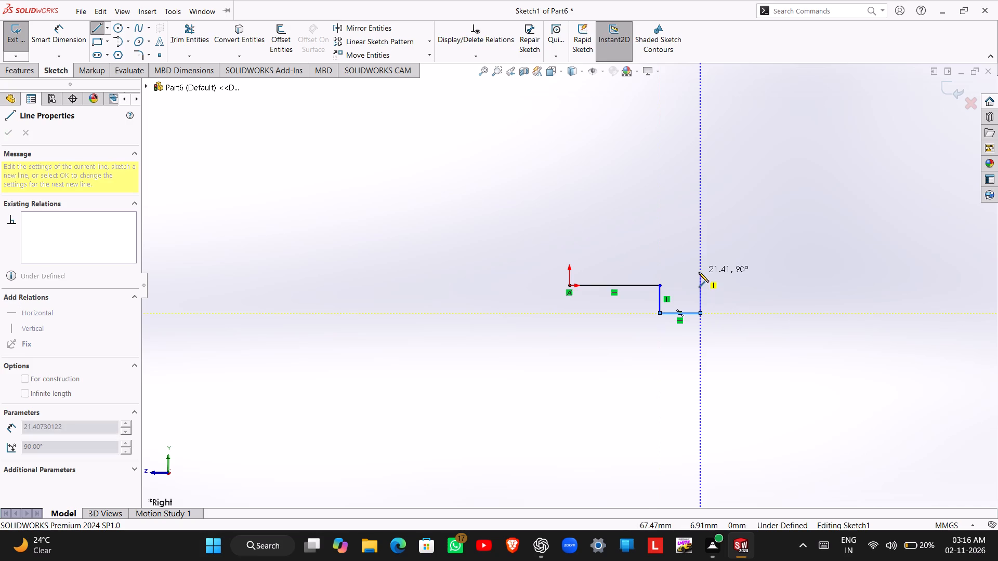
{"action": "left_click", "coordinate": [700, 285]}
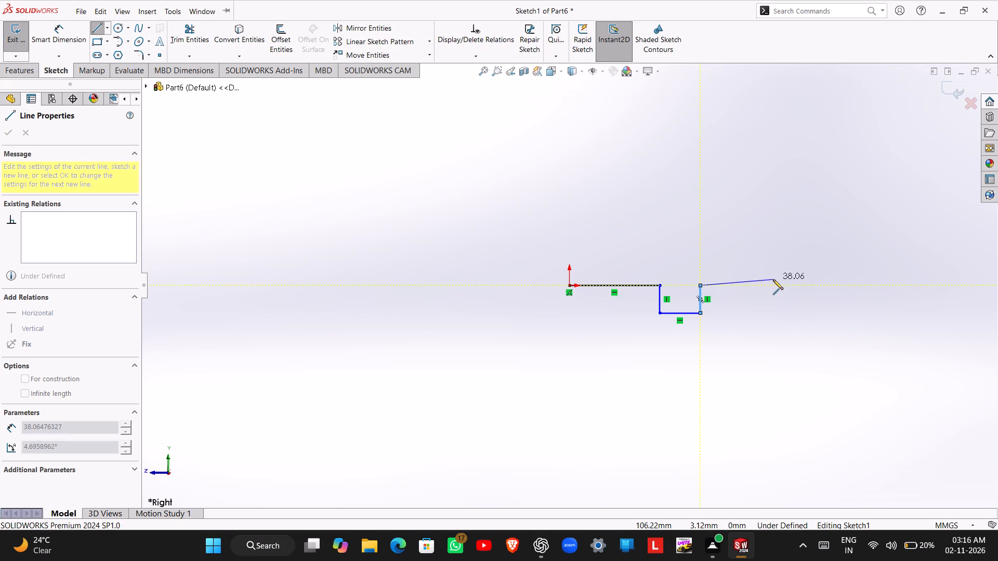
{"action": "left_click", "coordinate": [771, 283]}
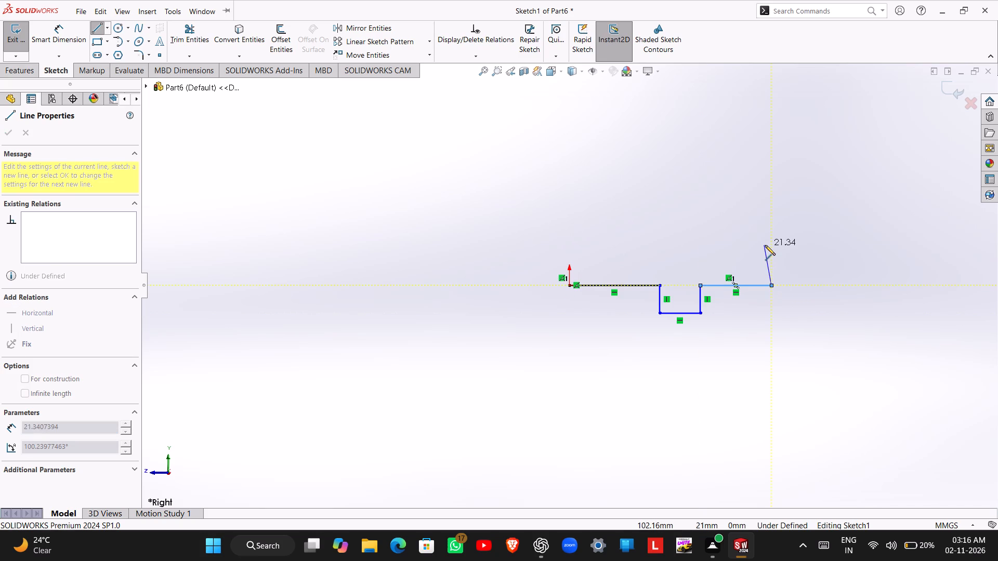
{"action": "left_click", "coordinate": [772, 247]}
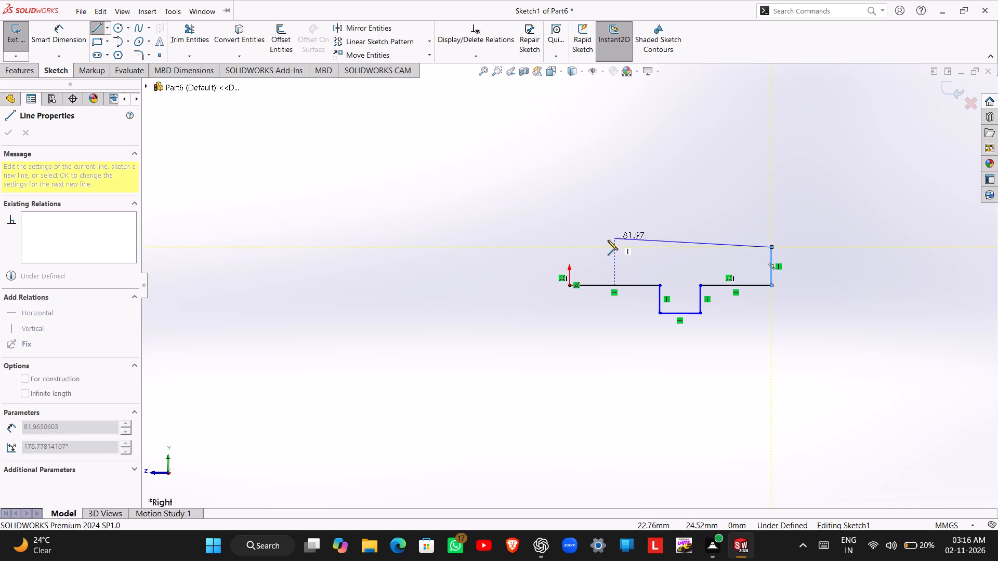
{"action": "left_click", "coordinate": [569, 248]}
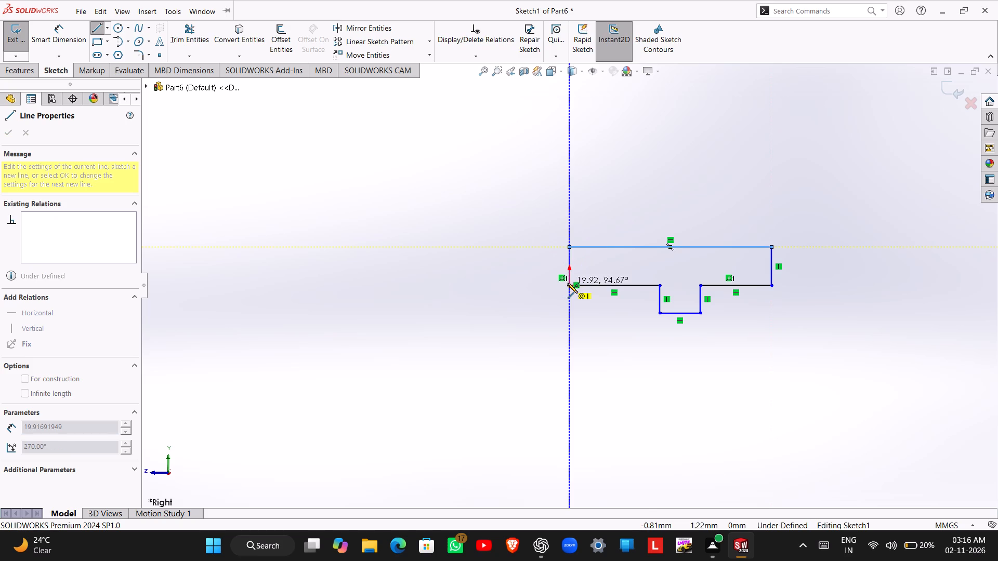
{"action": "left_click", "coordinate": [568, 283]}
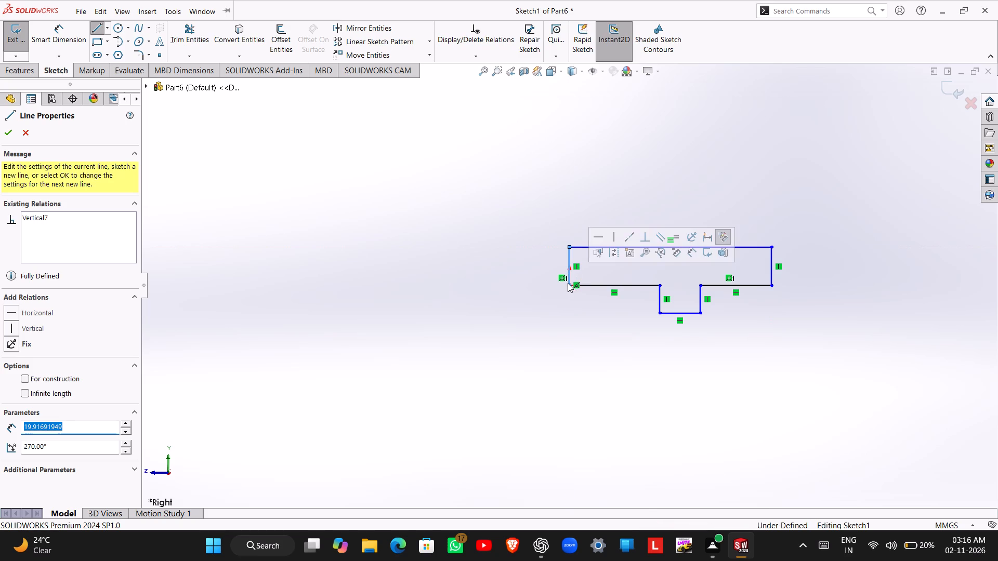
{"action": "key", "text": "Escape"}
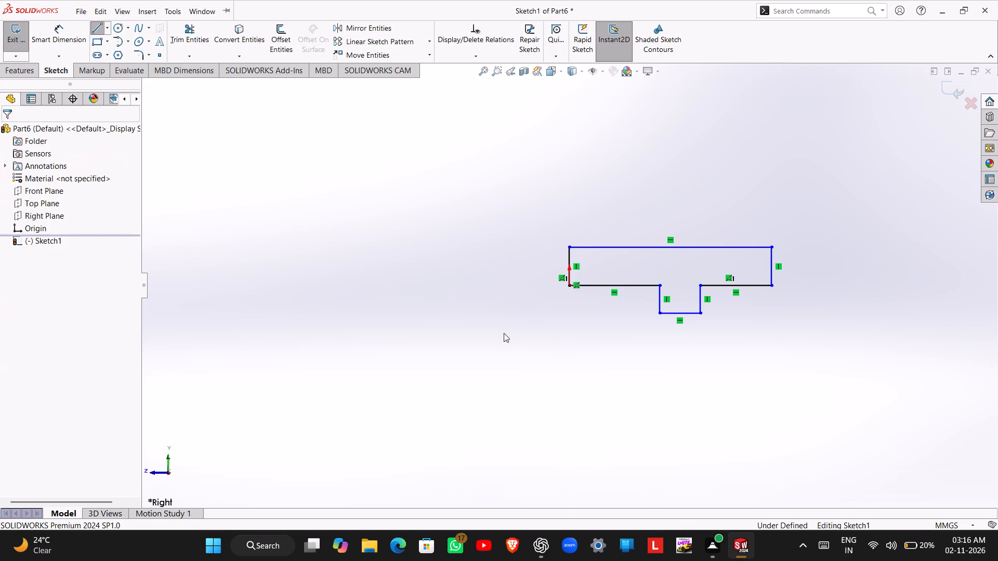
Dimension the T profile's upper bar to 12 mm high and 80 mm long.
{"action": "right_click_drag", "start_coordinate": [498, 345], "coordinate": [509, 284]}
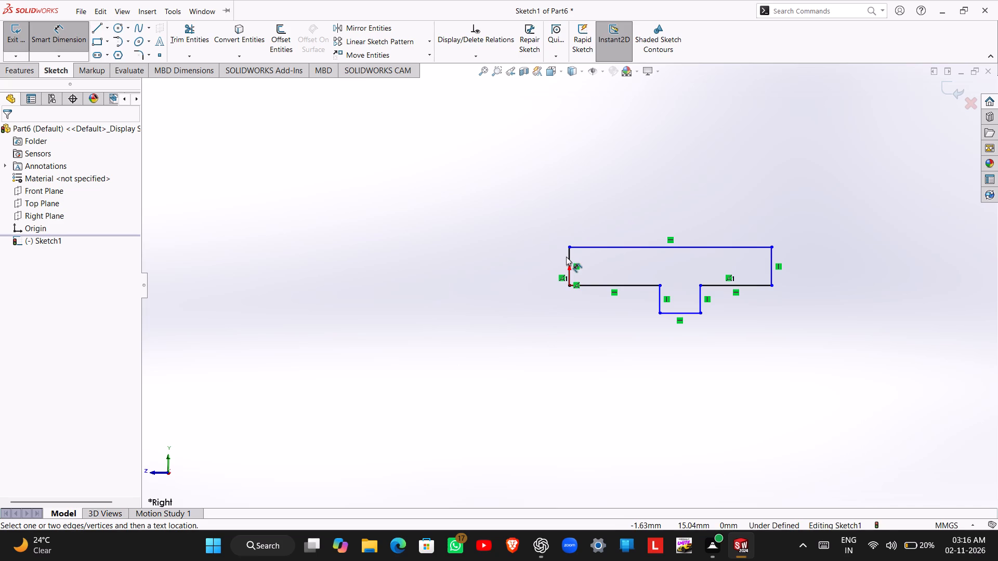
{"action": "left_click", "coordinate": [570, 255]}
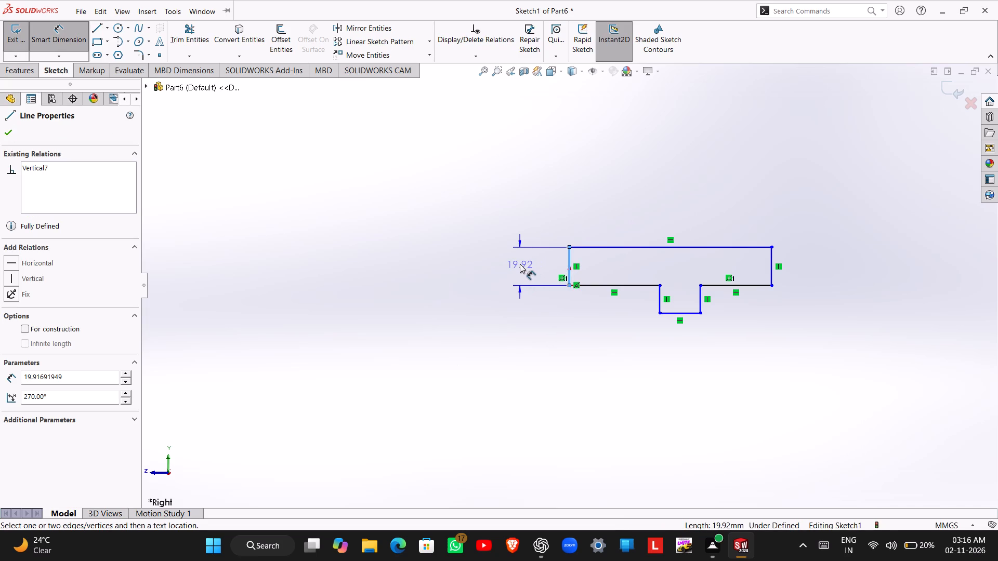
{"action": "left_click", "coordinate": [520, 264]}
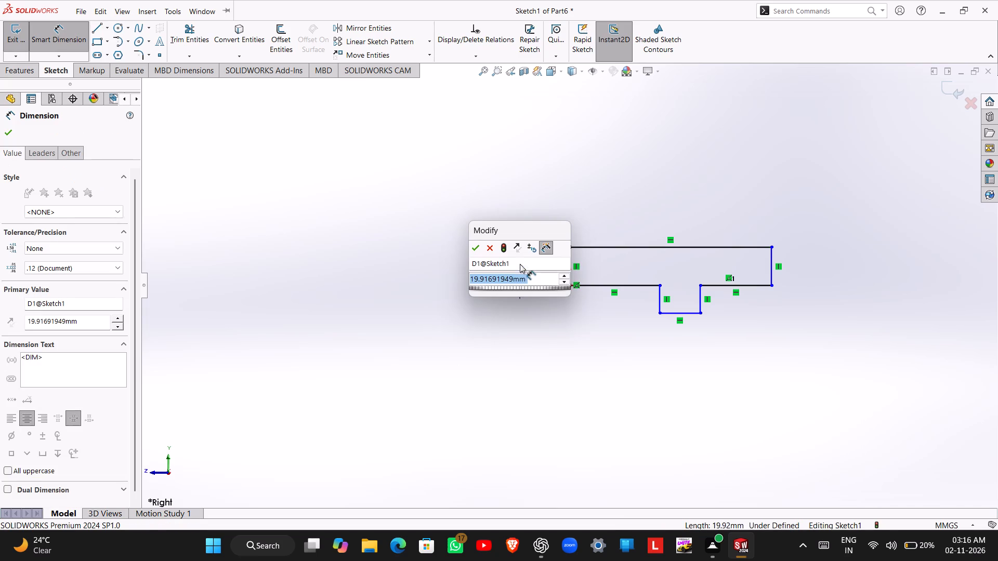
{"action": "type", "text": "12"}
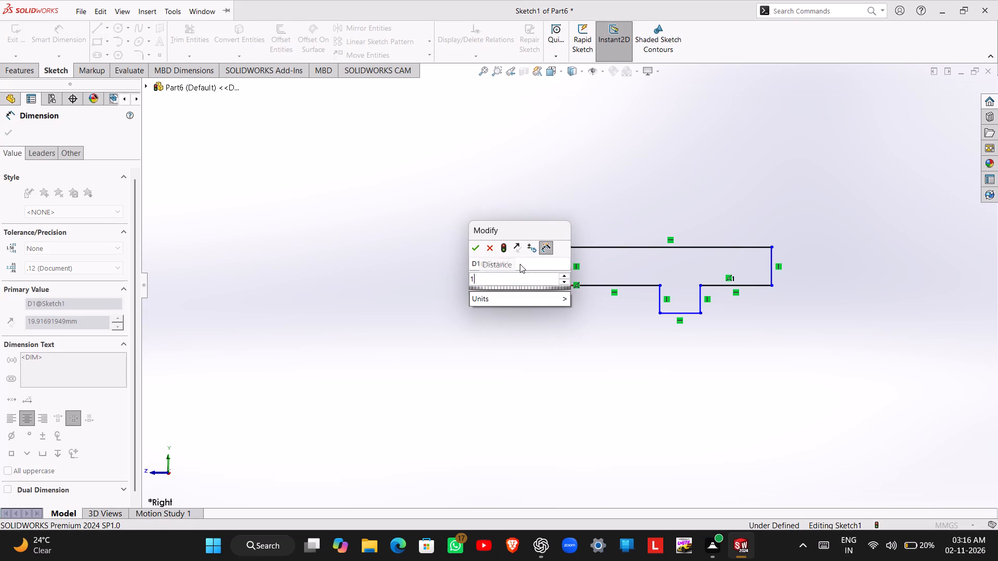
{"action": "key", "text": "Return"}
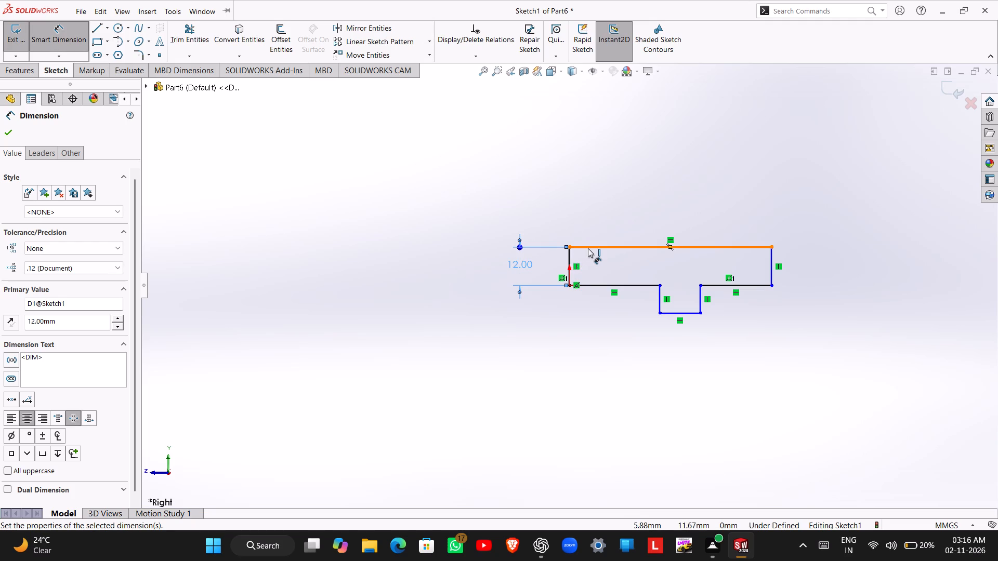
{"action": "left_click", "coordinate": [588, 248]}
{"action": "left_click", "coordinate": [588, 199]}
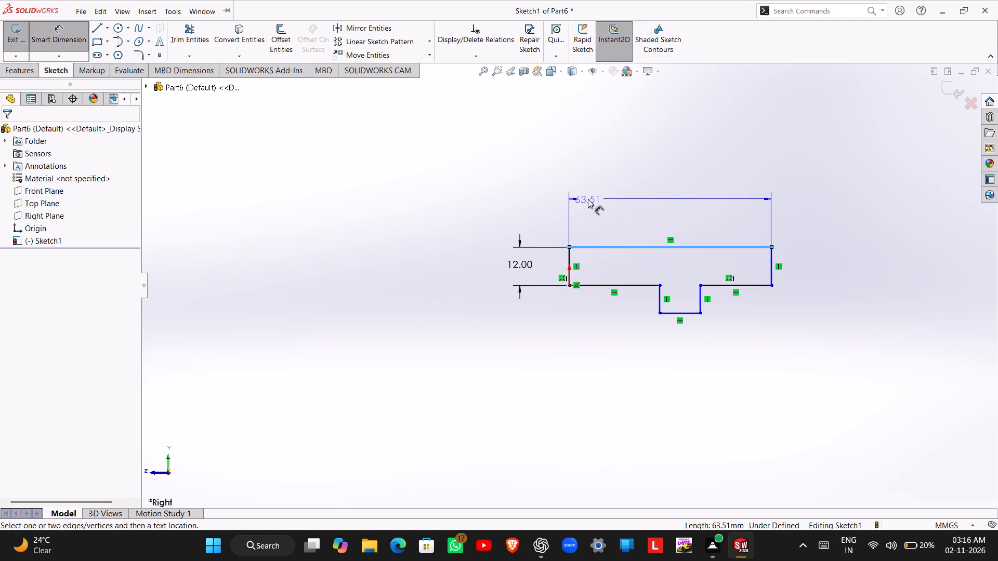
{"action": "type", "text": "80"}
{"action": "key", "text": "Return"}
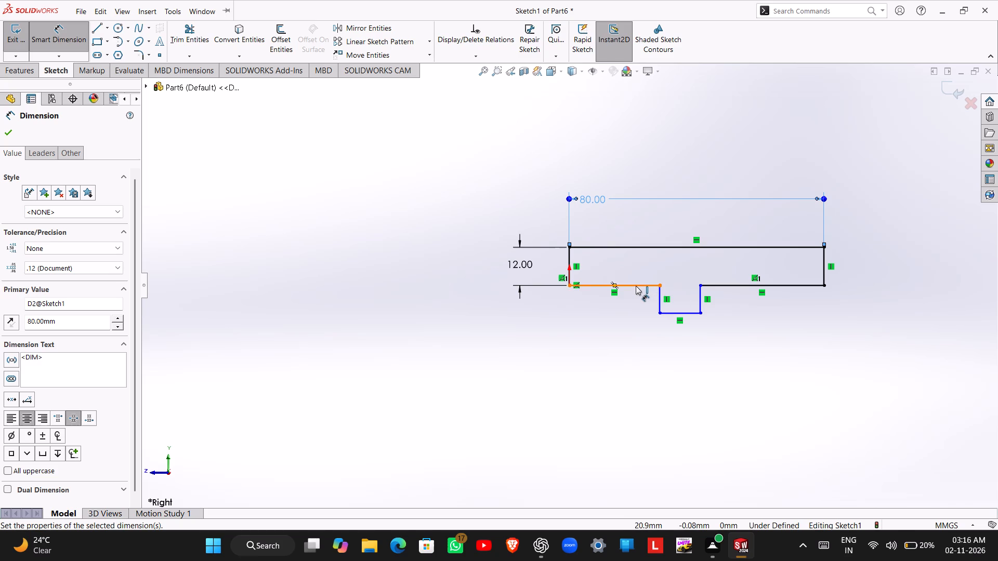
Dimension the stem's bottom edge to 20 mm and the bar's lower edge on the side away from the origin to 30 mm.
{"action": "left_click", "coordinate": [685, 315]}
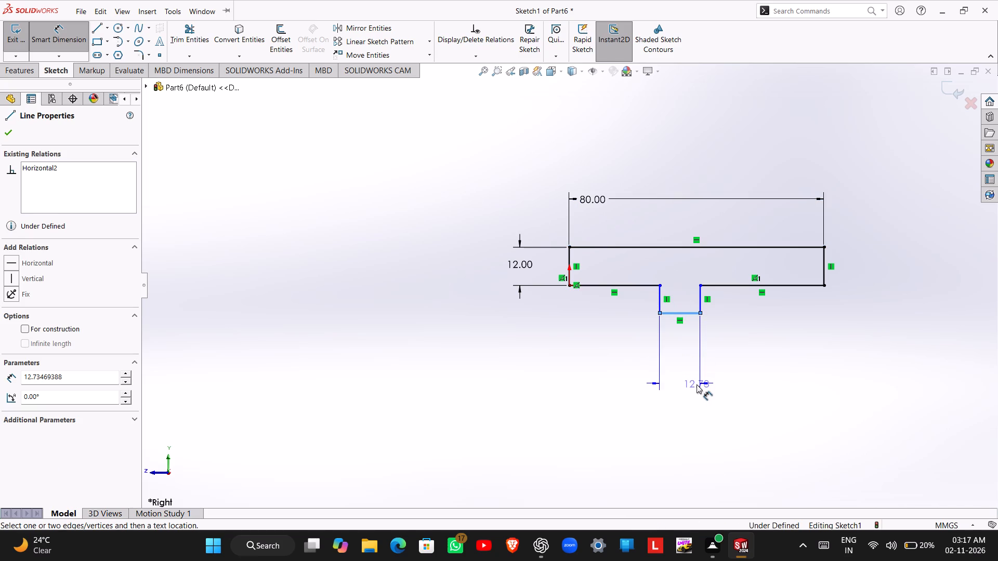
{"action": "left_click", "coordinate": [697, 384]}
{"action": "type", "text": "20"}
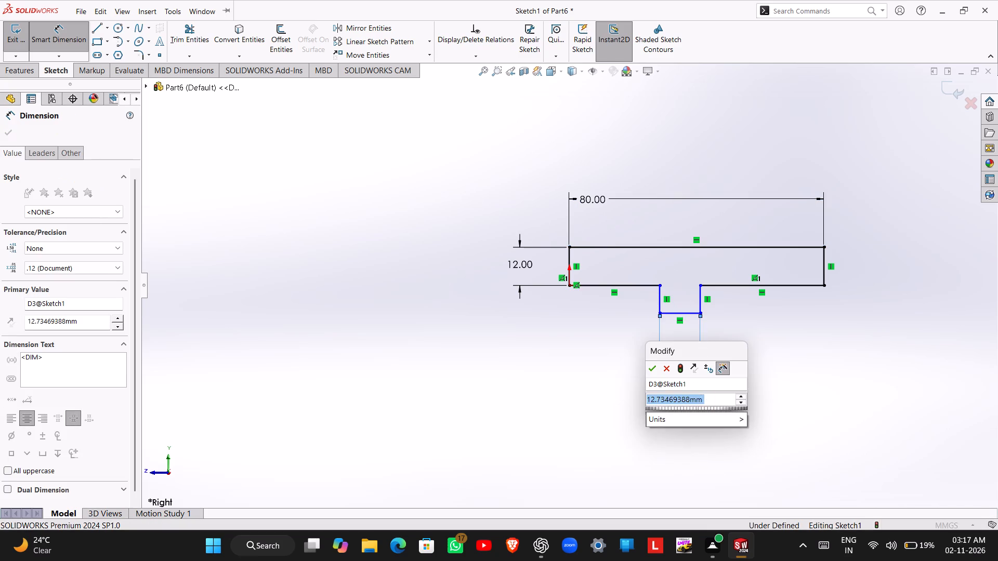
{"action": "key", "text": "Return"}
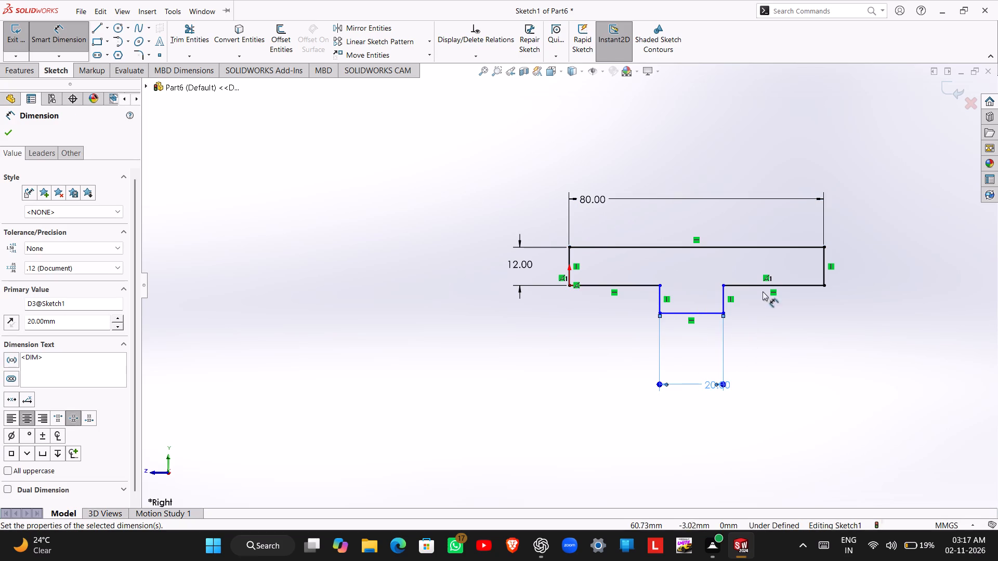
{"action": "left_click", "coordinate": [749, 283]}
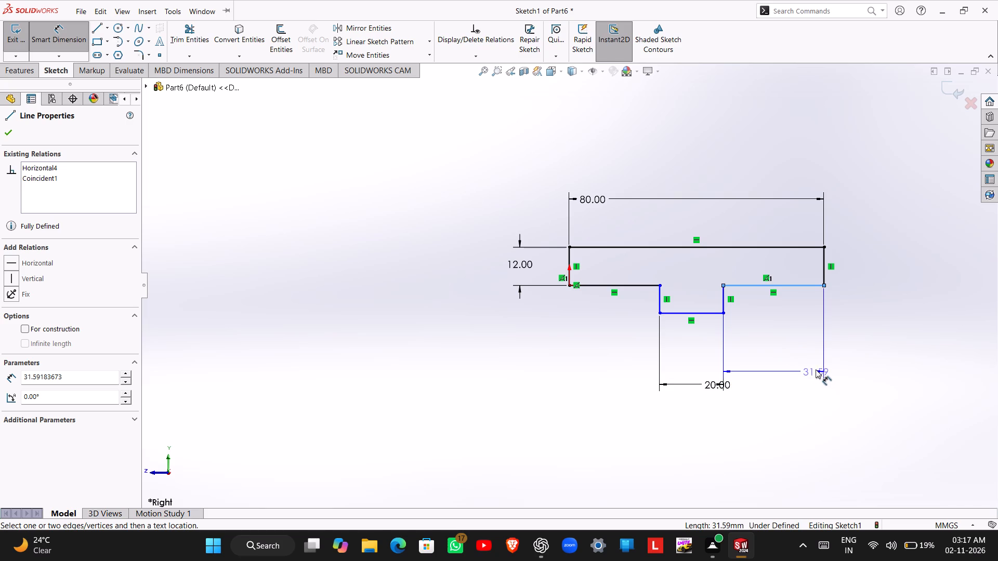
{"action": "left_click", "coordinate": [813, 368]}
{"action": "type", "text": "30"}
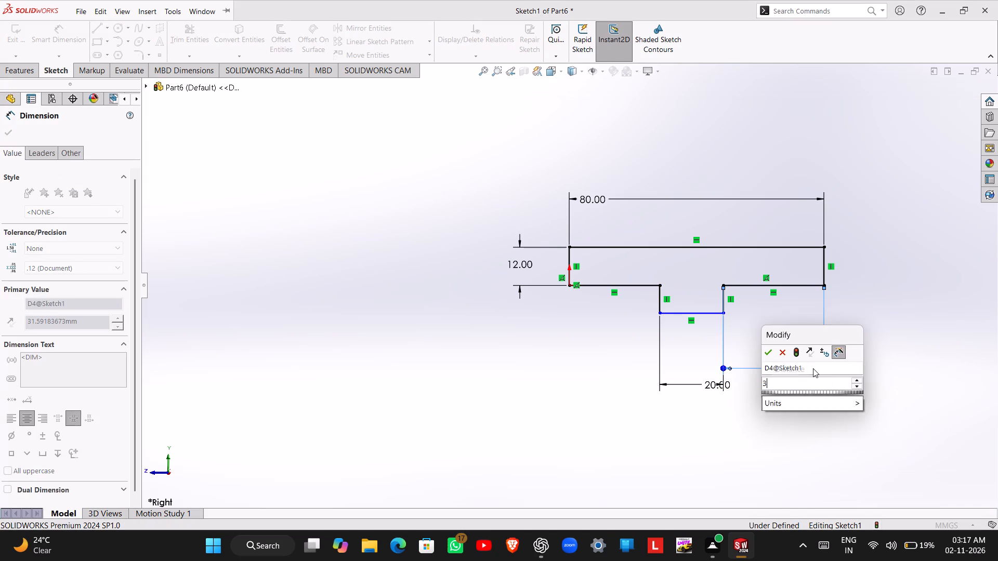
{"action": "key", "text": "Return"}
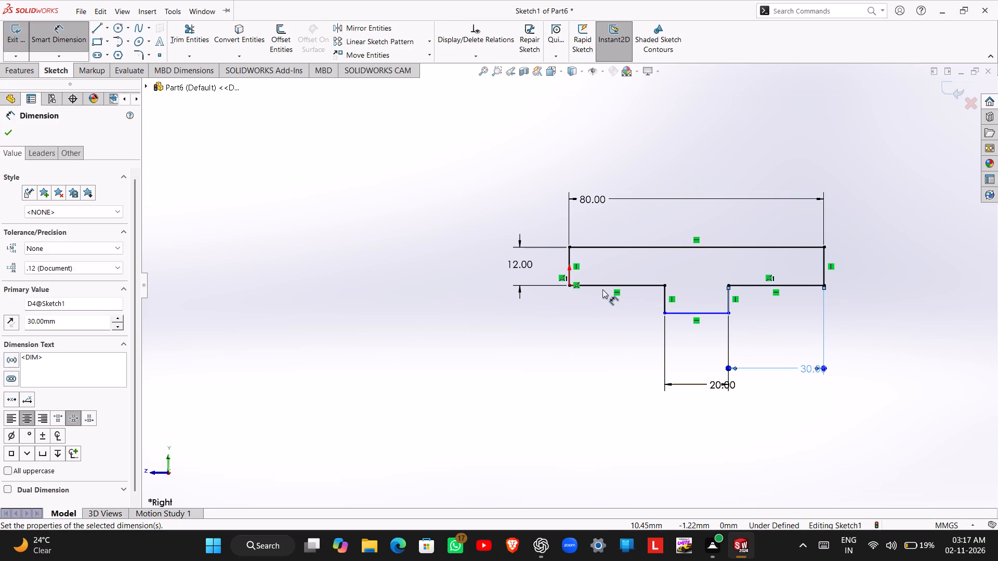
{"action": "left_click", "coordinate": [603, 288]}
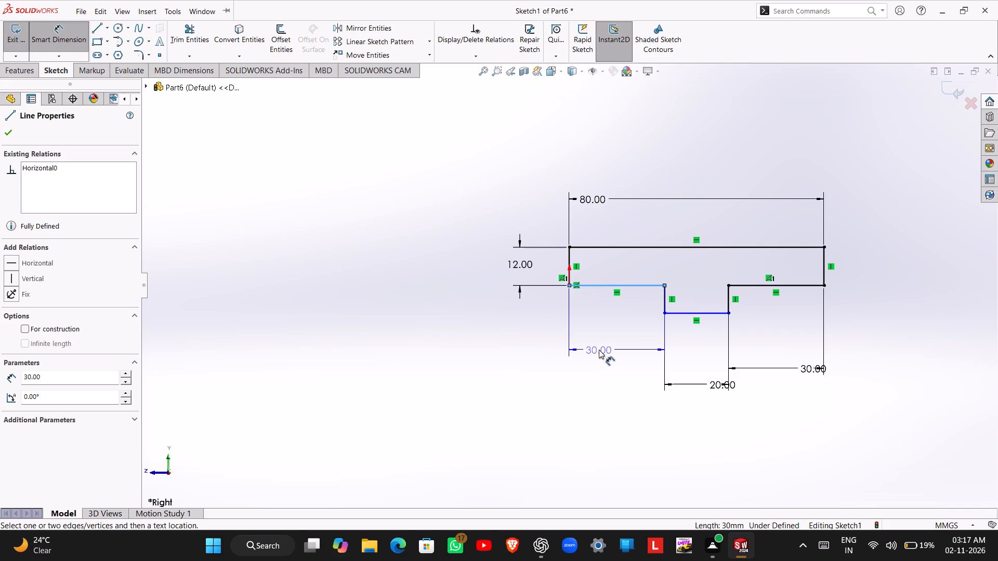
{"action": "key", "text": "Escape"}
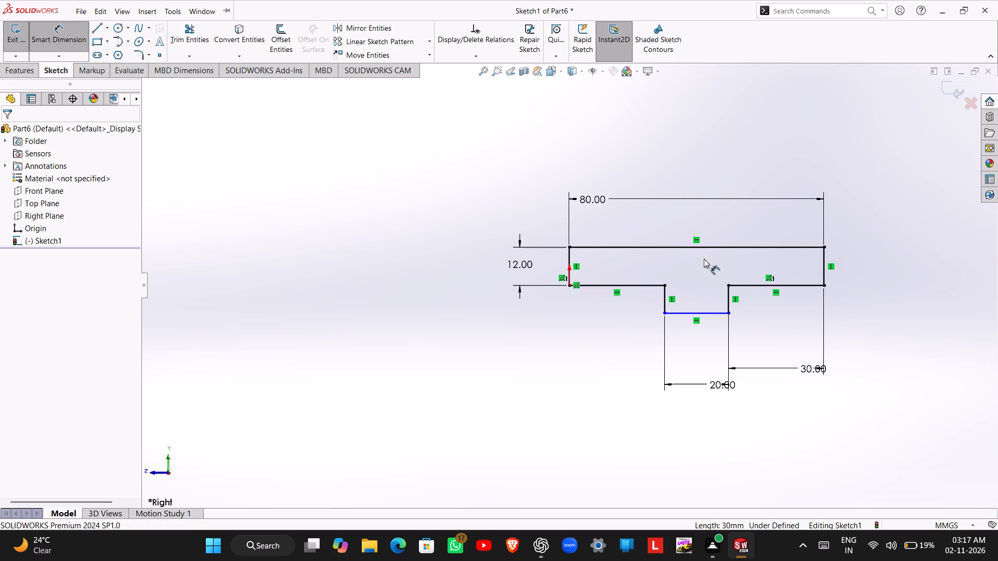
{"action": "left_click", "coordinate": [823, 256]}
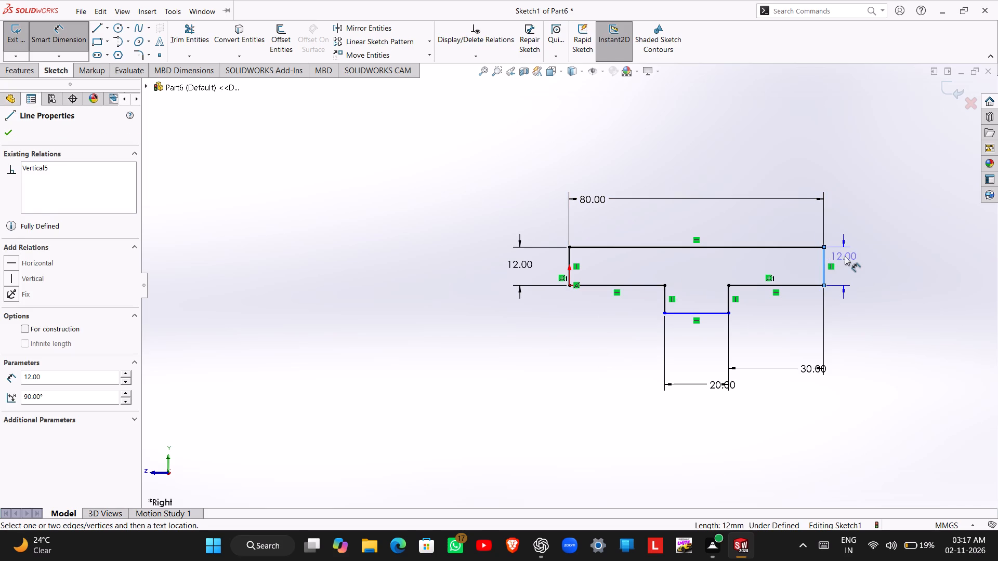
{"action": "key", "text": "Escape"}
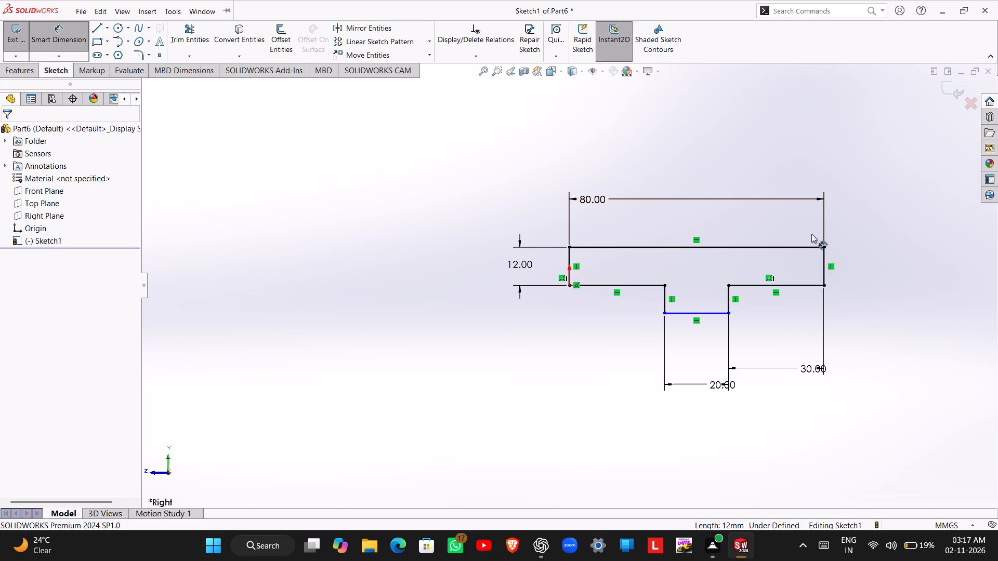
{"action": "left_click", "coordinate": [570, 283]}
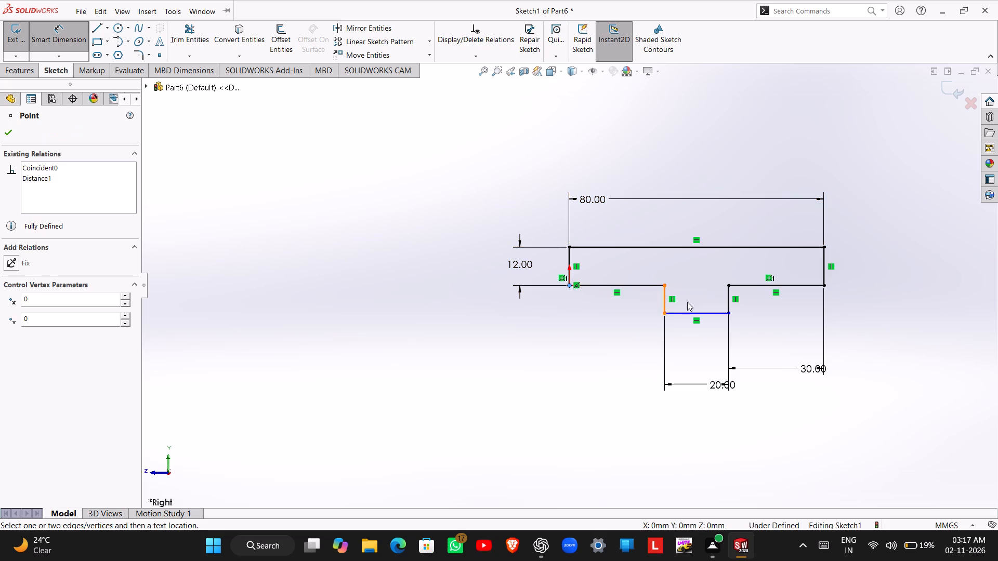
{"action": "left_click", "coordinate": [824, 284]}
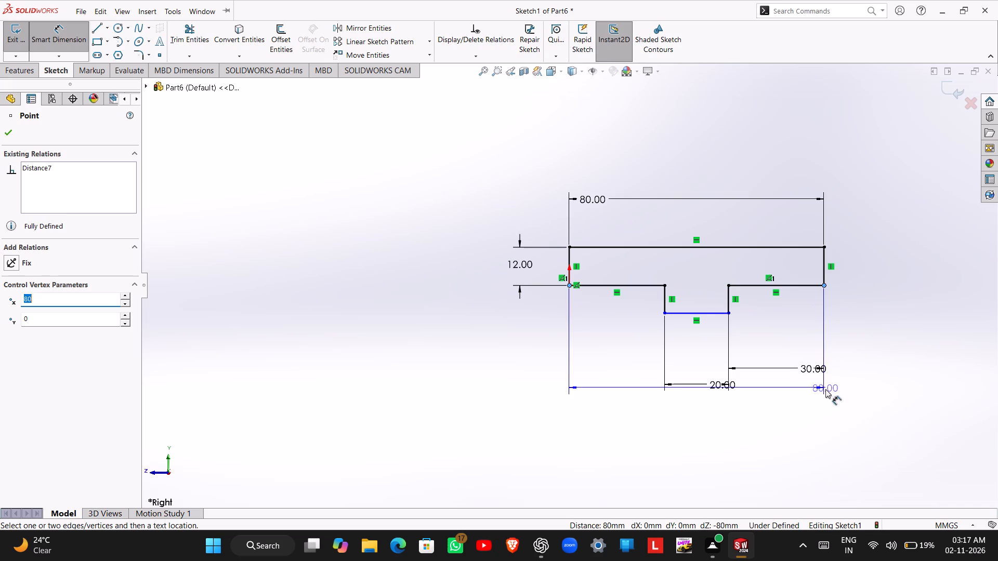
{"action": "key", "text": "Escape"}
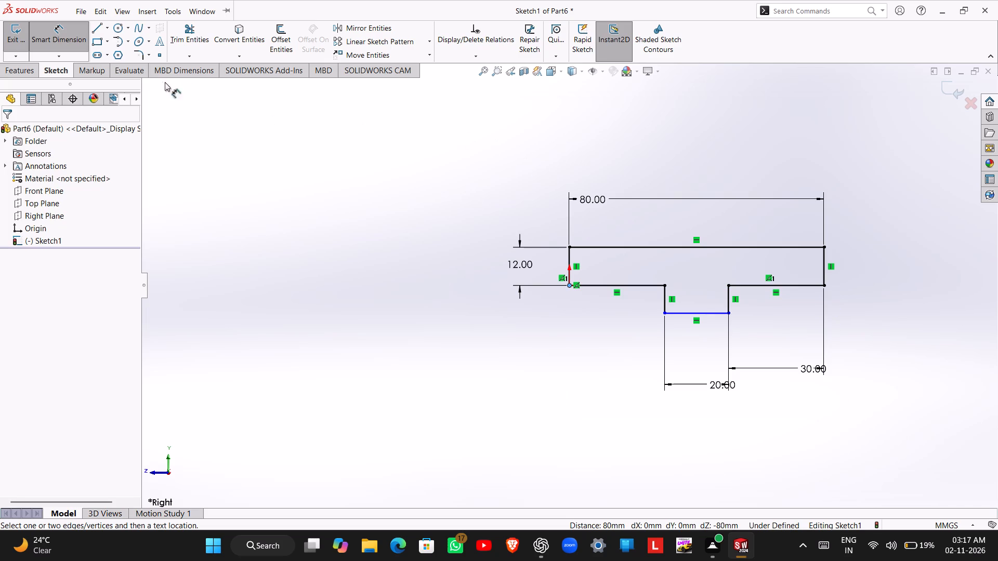
Exit the T-profile sketch.
{"action": "left_click", "coordinate": [10, 40]}
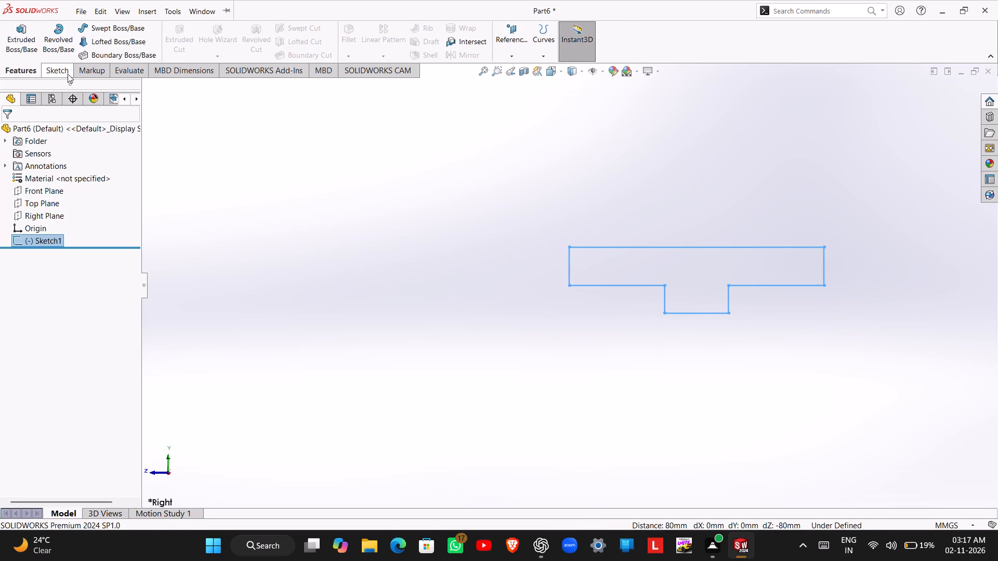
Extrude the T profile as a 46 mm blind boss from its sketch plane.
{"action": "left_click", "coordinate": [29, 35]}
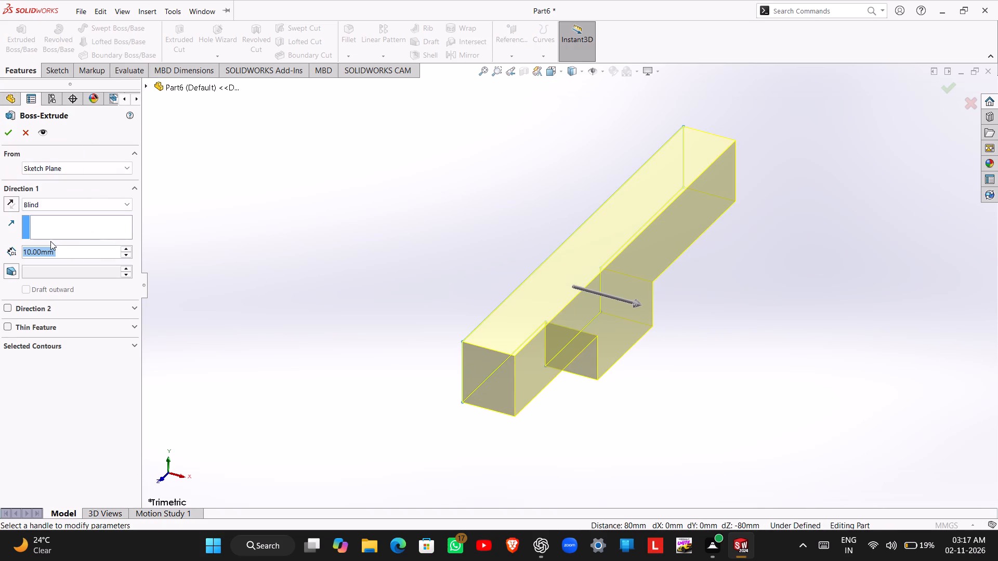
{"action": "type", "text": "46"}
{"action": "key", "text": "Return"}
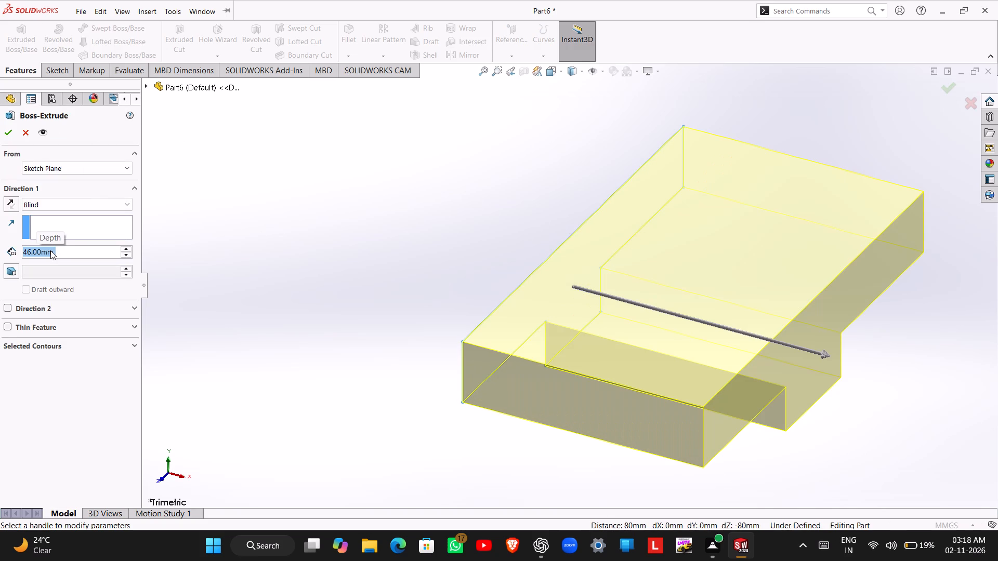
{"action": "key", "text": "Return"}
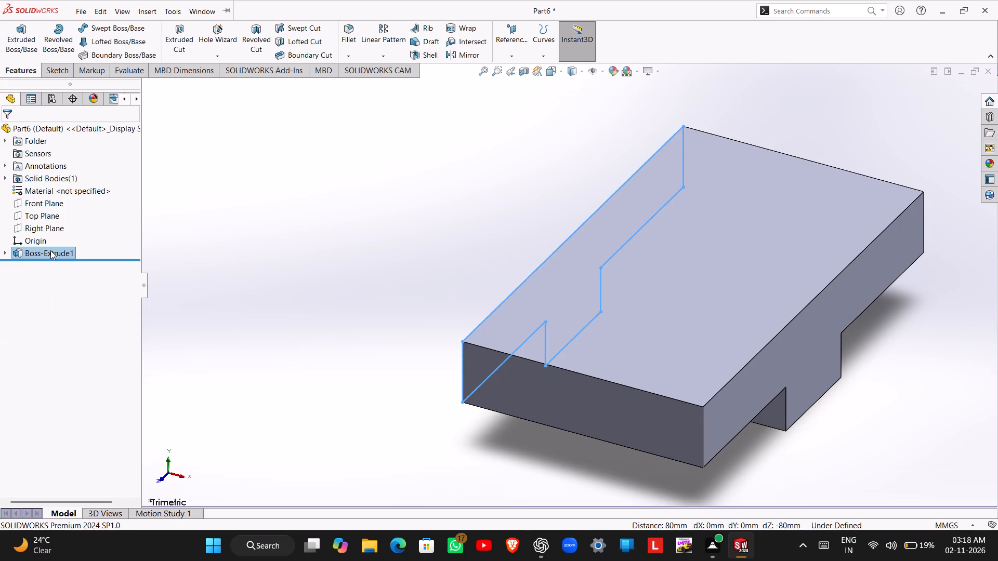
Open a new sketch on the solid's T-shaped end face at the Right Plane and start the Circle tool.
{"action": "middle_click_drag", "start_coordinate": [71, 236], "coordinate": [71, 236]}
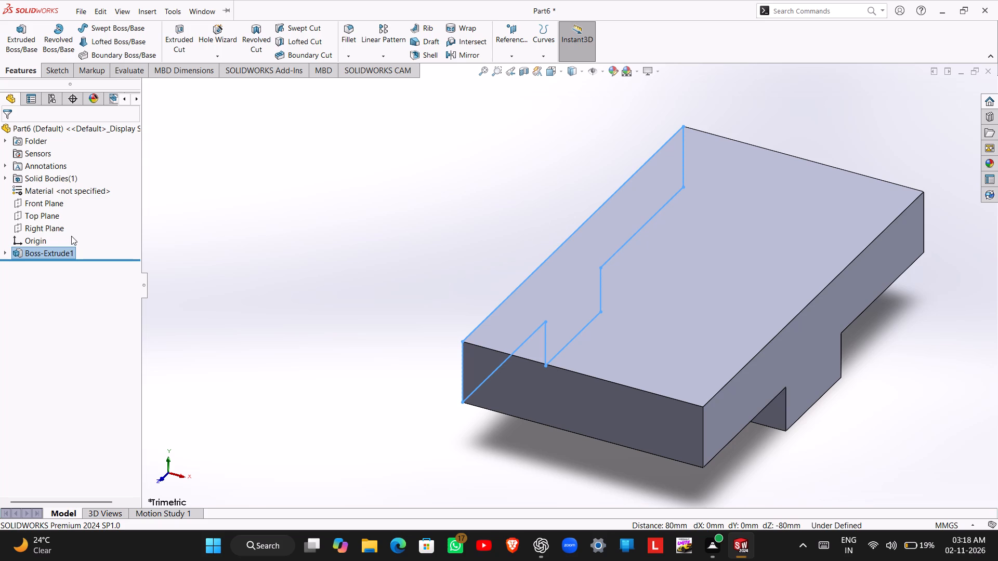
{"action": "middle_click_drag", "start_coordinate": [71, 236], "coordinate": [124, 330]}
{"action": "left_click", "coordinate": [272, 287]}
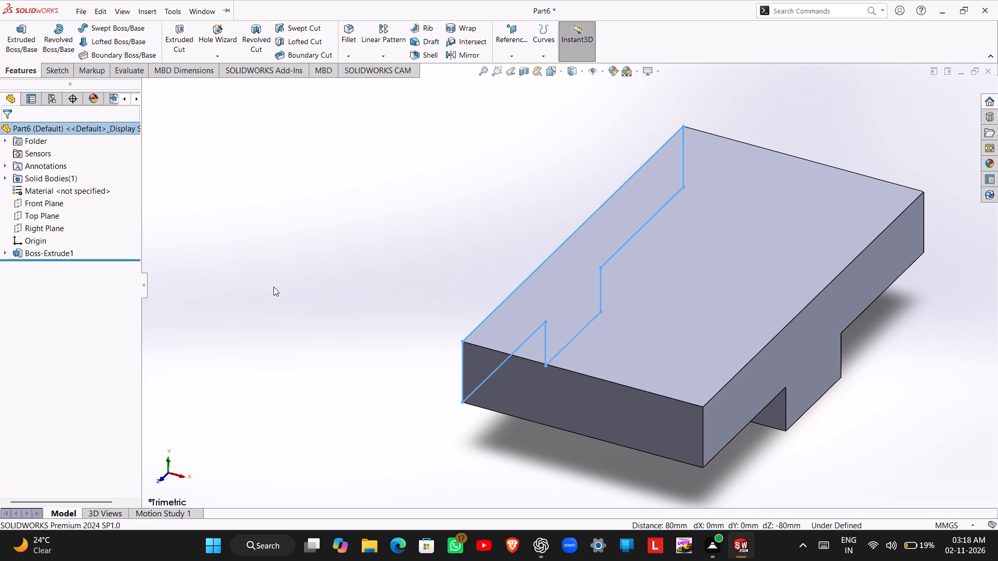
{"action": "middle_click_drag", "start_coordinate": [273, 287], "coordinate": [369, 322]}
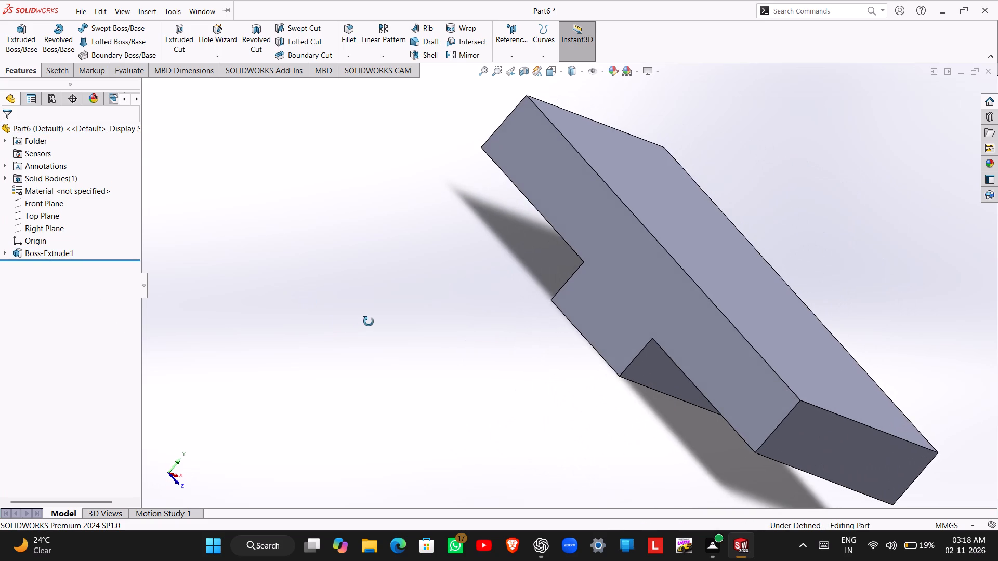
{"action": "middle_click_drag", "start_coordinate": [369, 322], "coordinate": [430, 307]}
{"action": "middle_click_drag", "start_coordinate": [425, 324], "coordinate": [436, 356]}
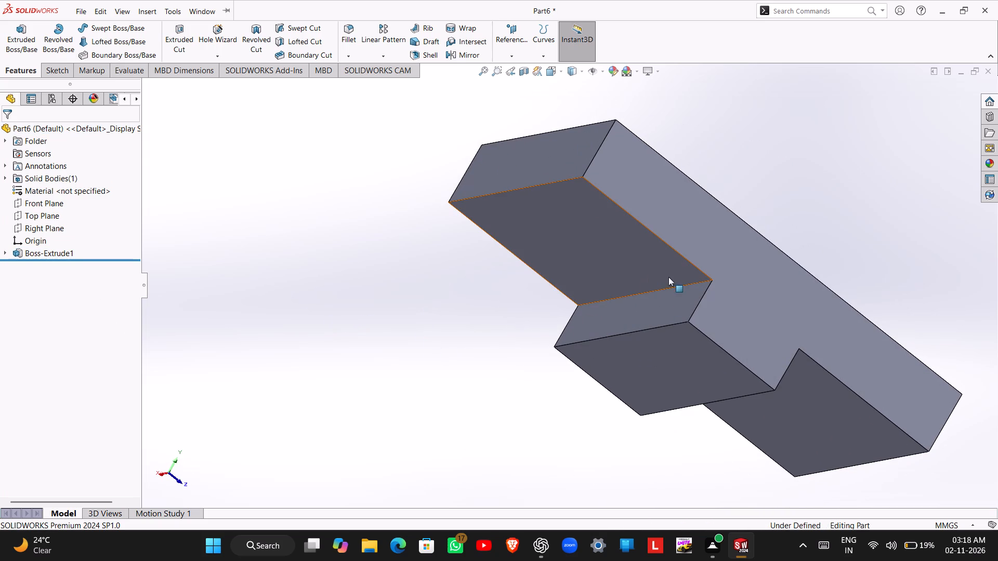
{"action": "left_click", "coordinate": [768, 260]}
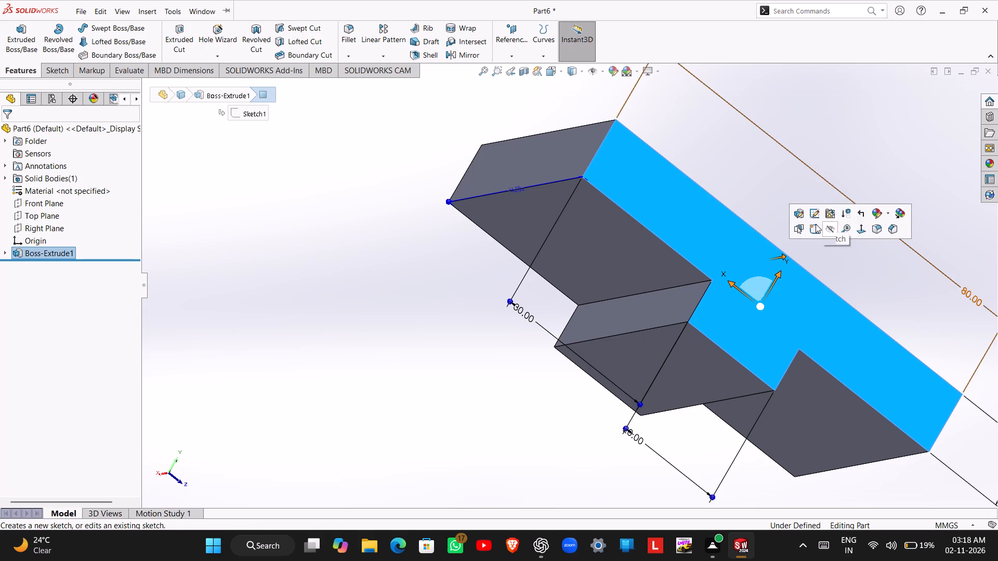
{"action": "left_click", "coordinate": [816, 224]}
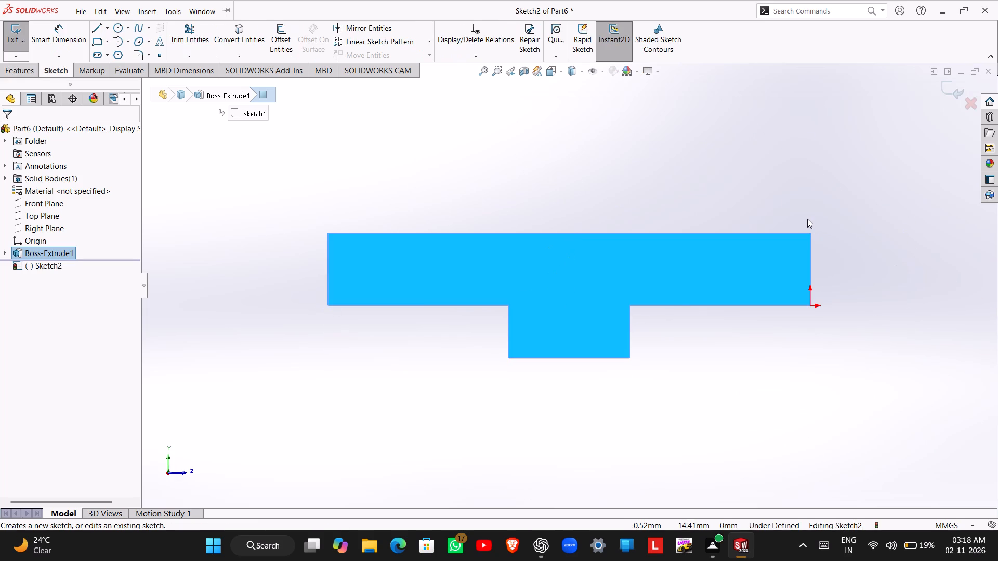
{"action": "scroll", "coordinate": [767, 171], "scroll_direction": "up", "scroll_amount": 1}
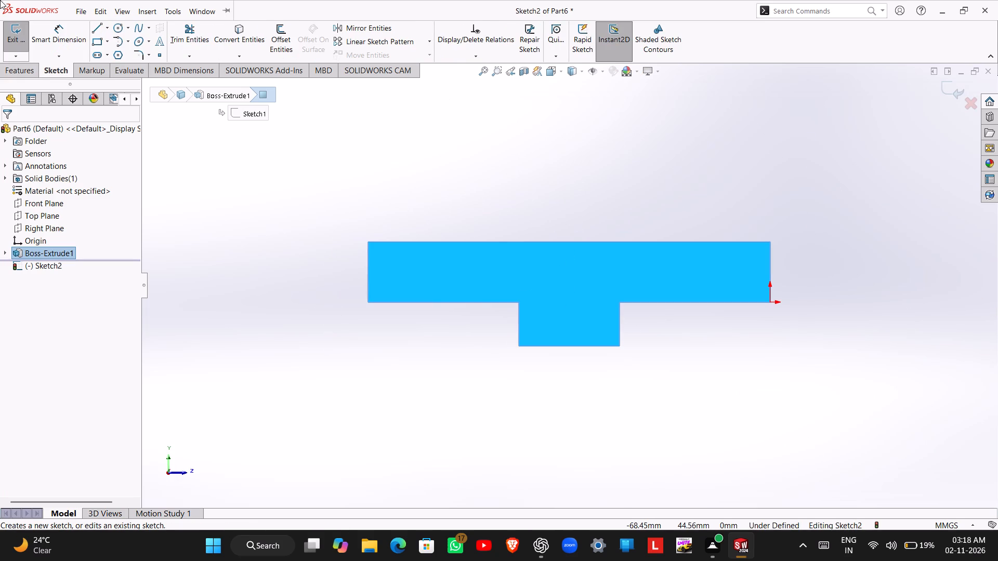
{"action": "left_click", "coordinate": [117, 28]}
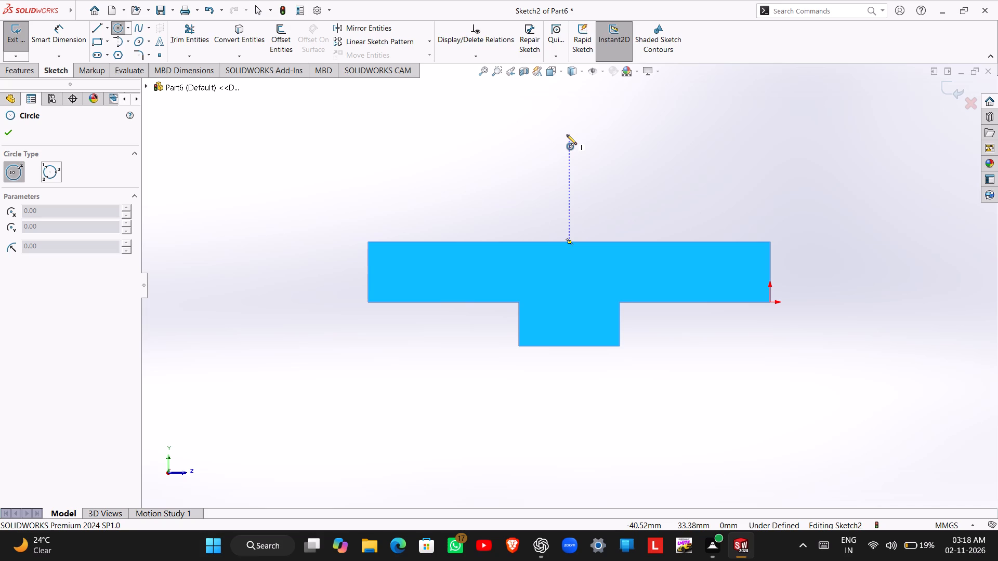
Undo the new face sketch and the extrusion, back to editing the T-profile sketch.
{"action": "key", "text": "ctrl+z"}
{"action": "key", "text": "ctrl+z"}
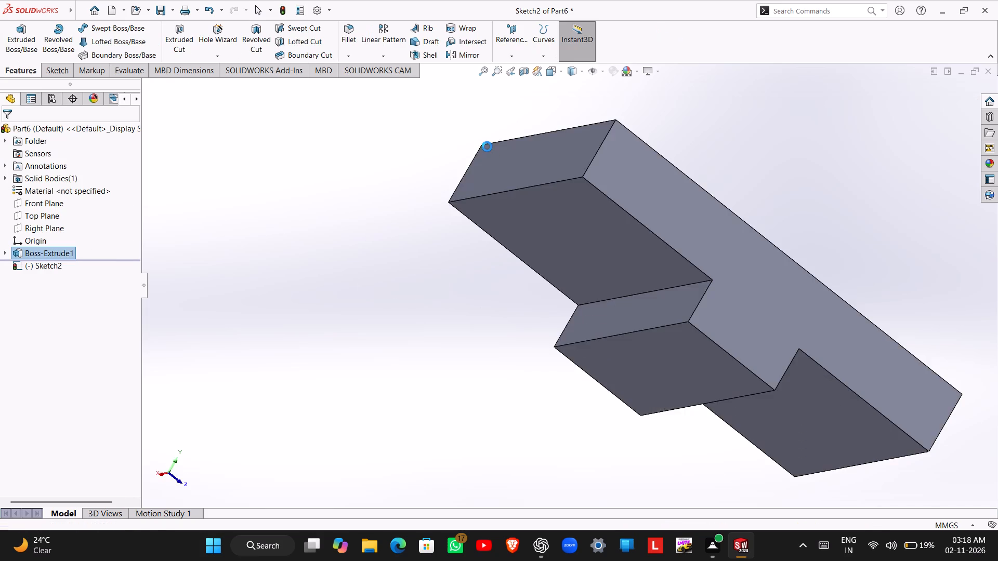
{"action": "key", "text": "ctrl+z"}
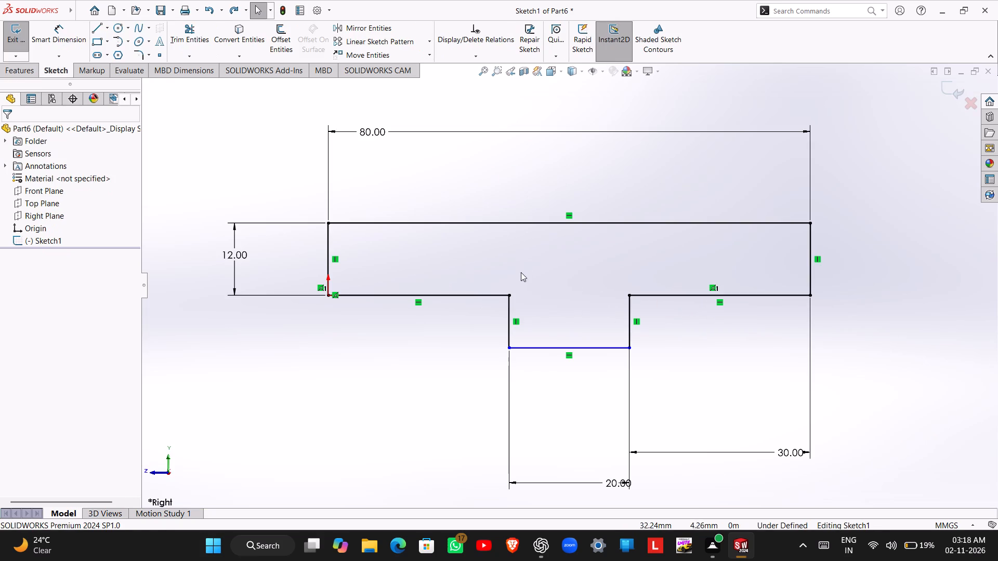
Dimension the stem's side edge nearest the origin to 3 mm and exit the T-profile sketch.
{"action": "right_click_drag", "start_coordinate": [461, 381], "coordinate": [455, 321]}
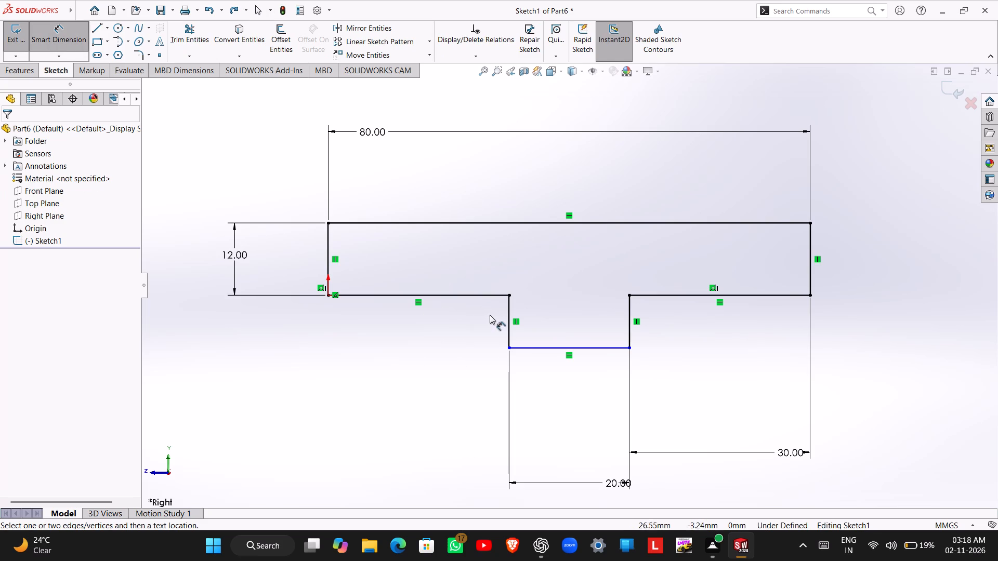
{"action": "left_click", "coordinate": [510, 313]}
{"action": "left_click", "coordinate": [468, 327]}
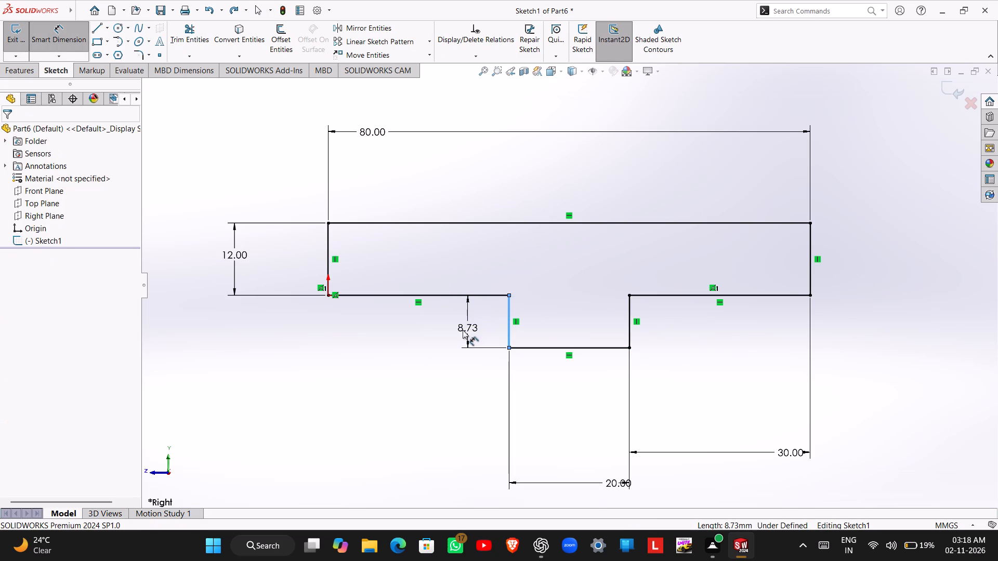
{"action": "key", "text": "3"}
{"action": "key", "text": "Return"}
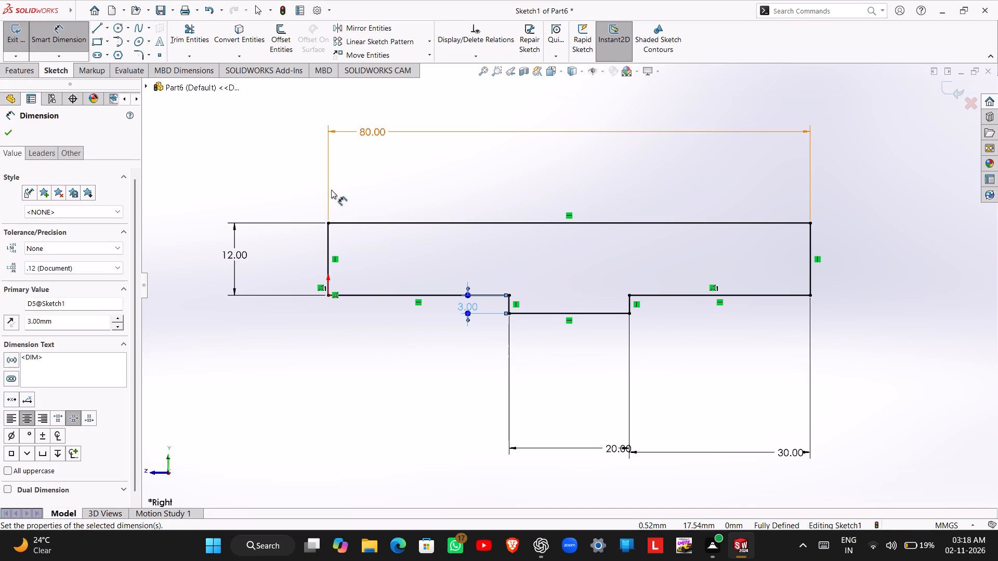
{"action": "left_click", "coordinate": [25, 45]}
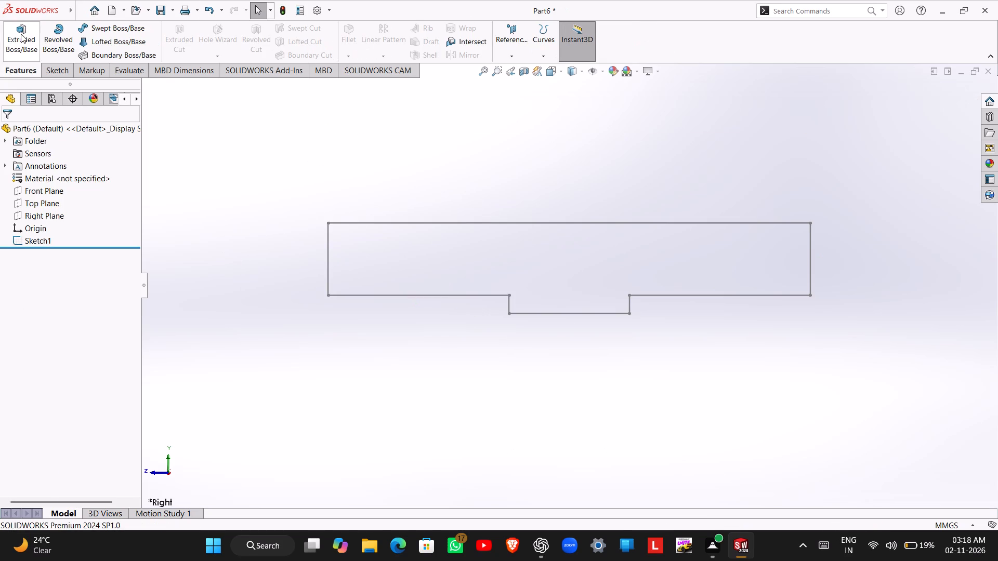
Extrude the revised T profile as a 46 mm blind boss.
{"action": "left_click", "coordinate": [21, 34]}
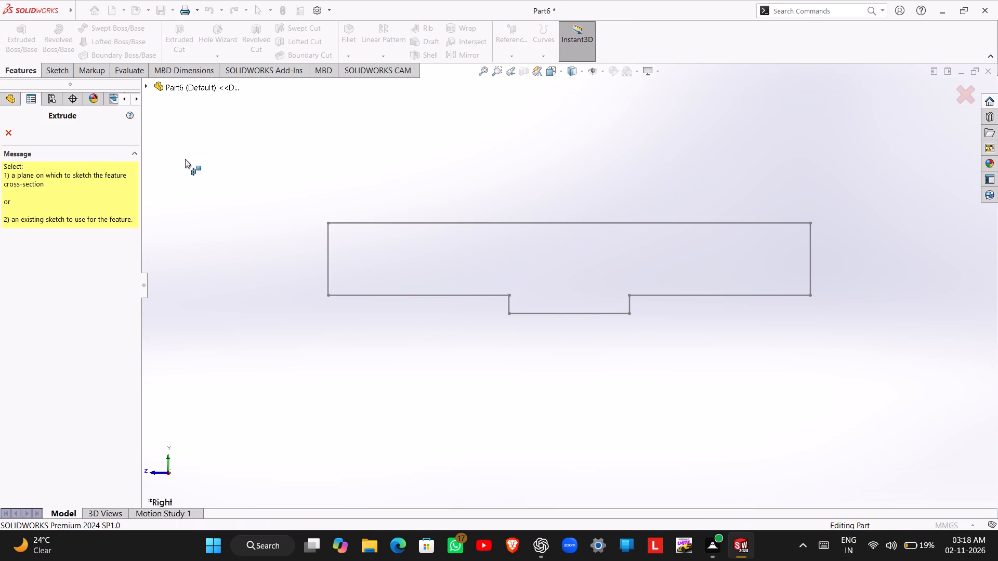
{"action": "left_click", "coordinate": [357, 224]}
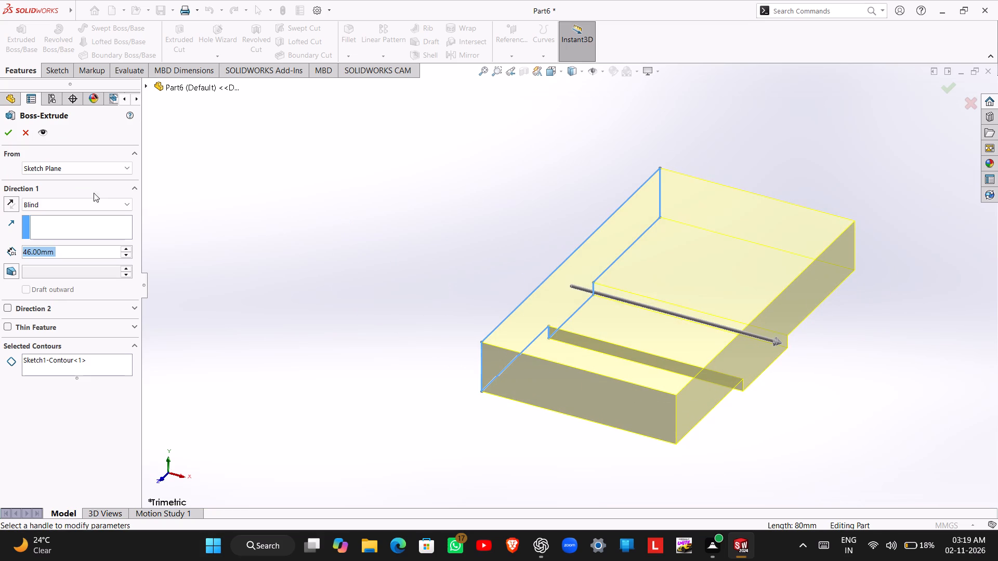
{"action": "left_click", "coordinate": [9, 128]}
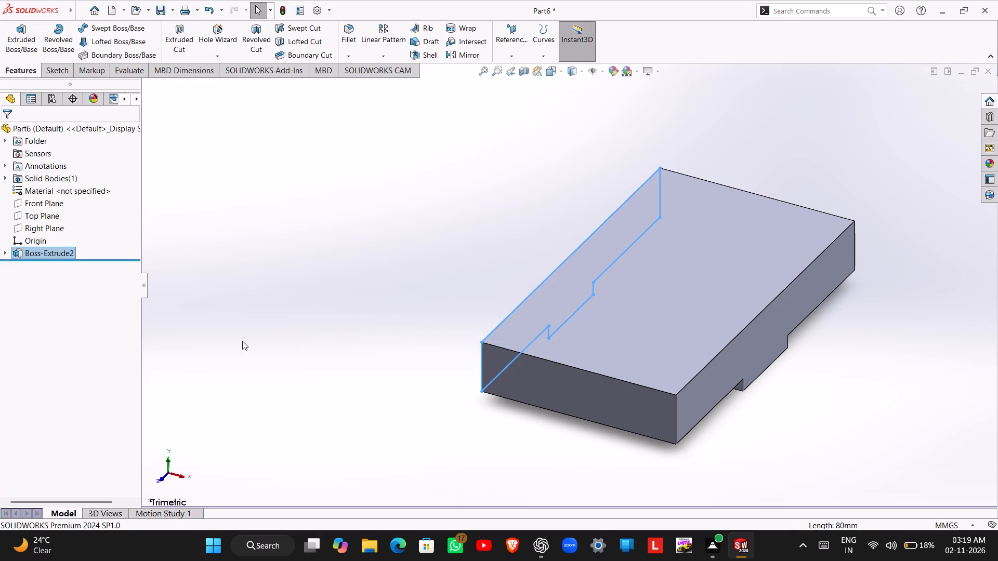
On the T-shaped end face at the Right Plane, sketch two concentric circles centred above the bar's midpoint, radii about 10.2 and 5.3 mm.
{"action": "middle_click_drag", "start_coordinate": [242, 341], "coordinate": [386, 353]}
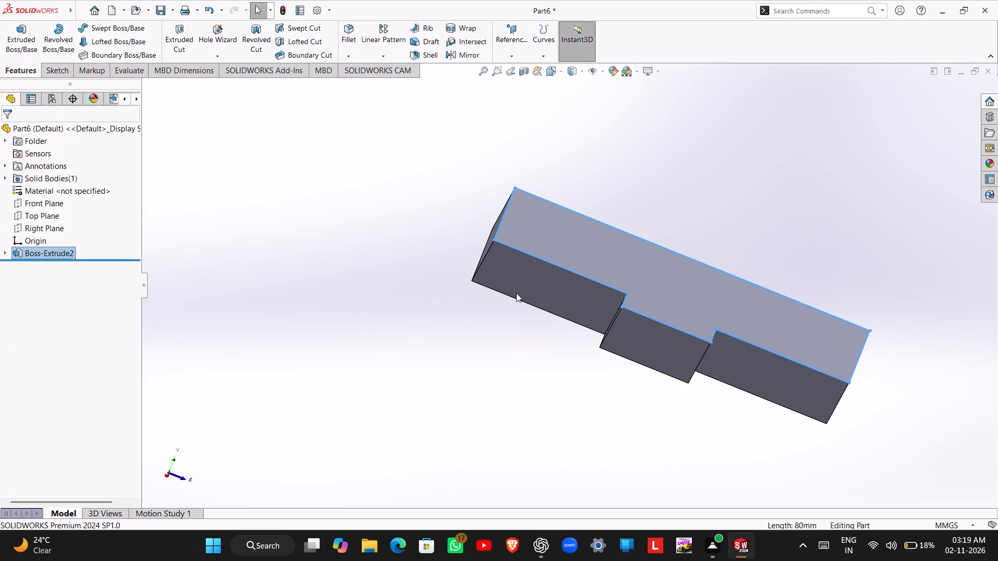
{"action": "left_click", "coordinate": [596, 237]}
{"action": "left_click", "coordinate": [643, 209]}
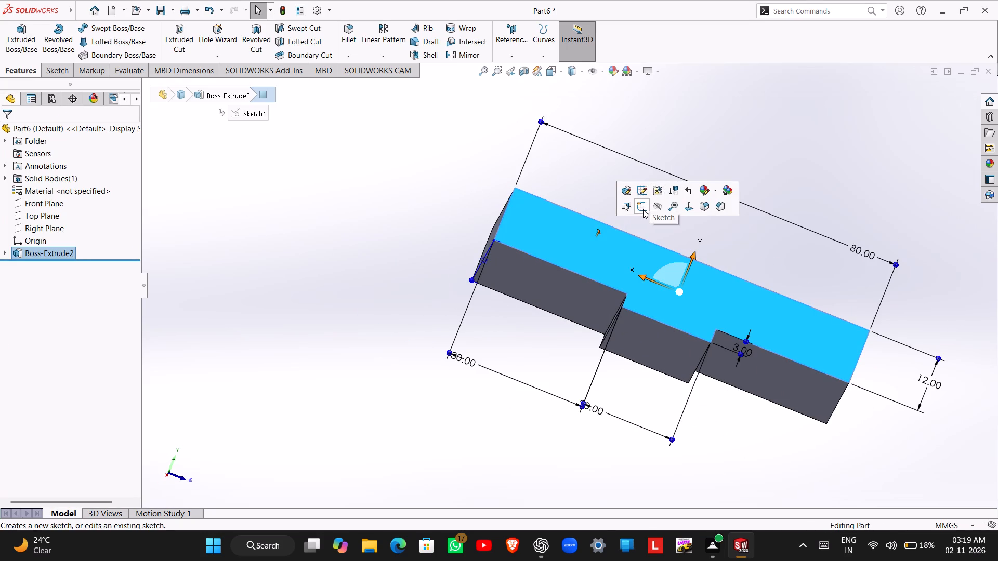
{"action": "scroll", "coordinate": [583, 247], "scroll_direction": "up", "scroll_amount": 1}
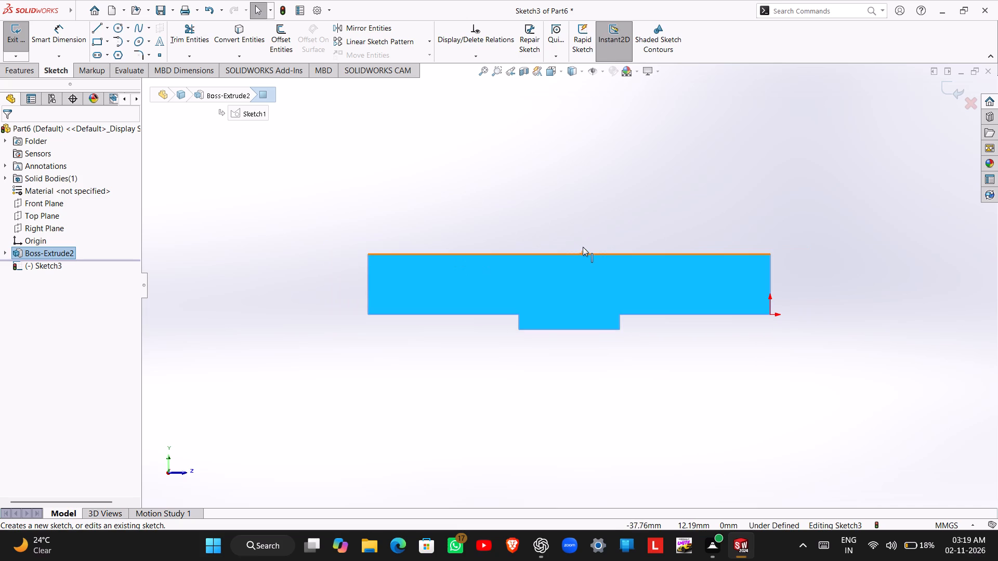
{"action": "left_click", "coordinate": [118, 22]}
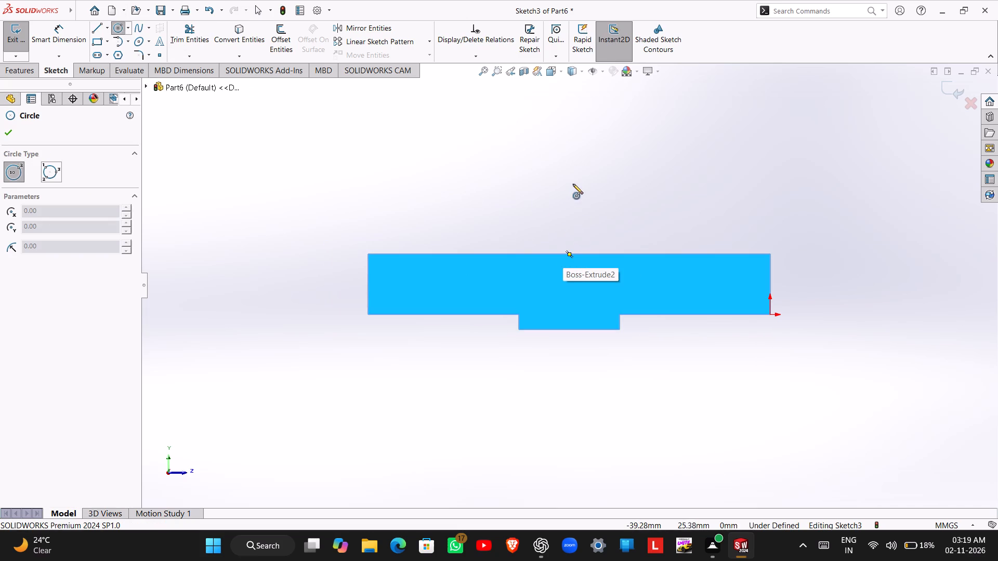
{"action": "left_click", "coordinate": [571, 133]}
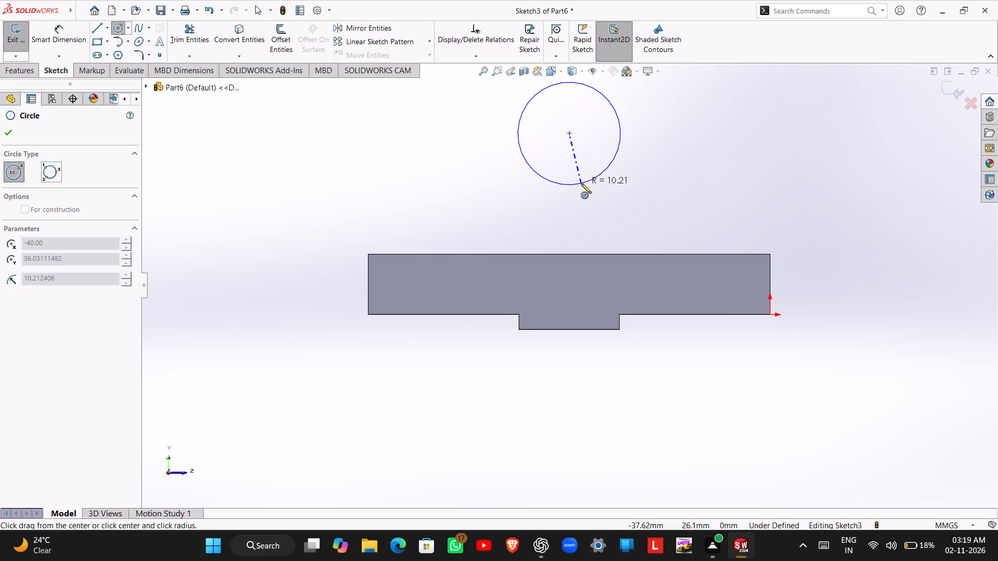
{"action": "left_click", "coordinate": [581, 183]}
{"action": "left_click", "coordinate": [569, 133]}
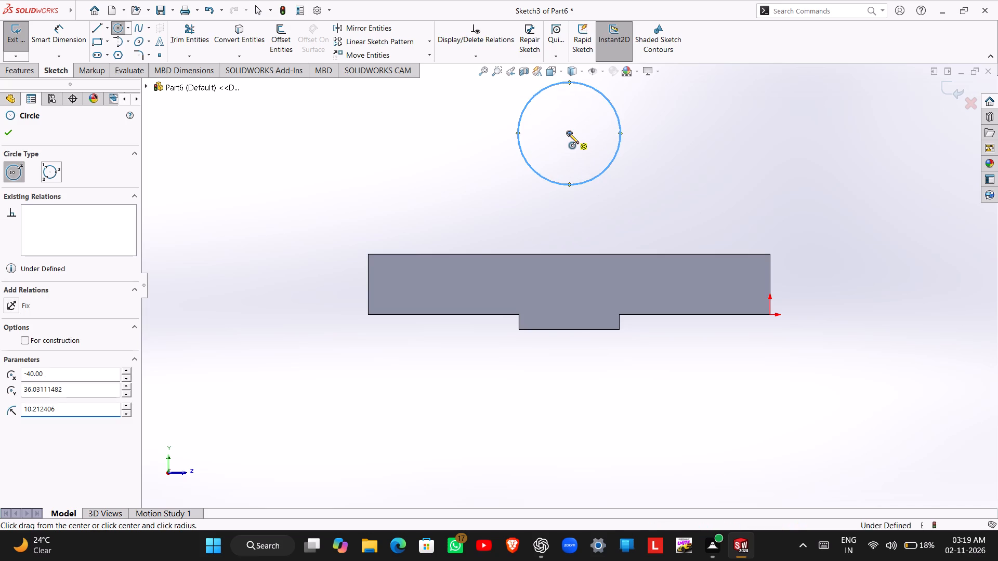
{"action": "left_click", "coordinate": [569, 160]}
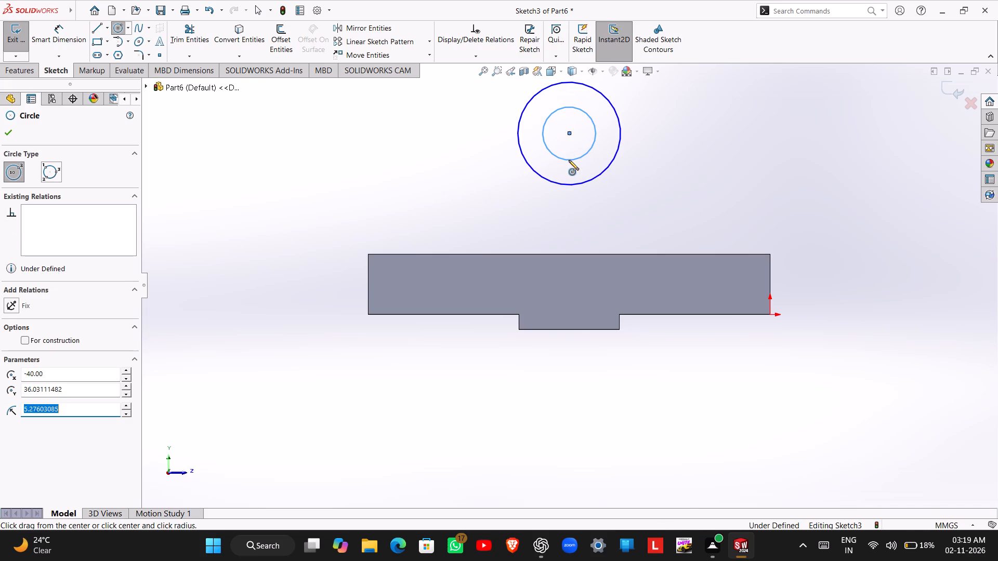
{"action": "key", "text": "Escape"}
Dimension the outer circle's diameter to 36 mm and the inner circle's diameter to 18 mm.
{"action": "right_click_drag", "start_coordinate": [678, 190], "coordinate": [678, 190]}
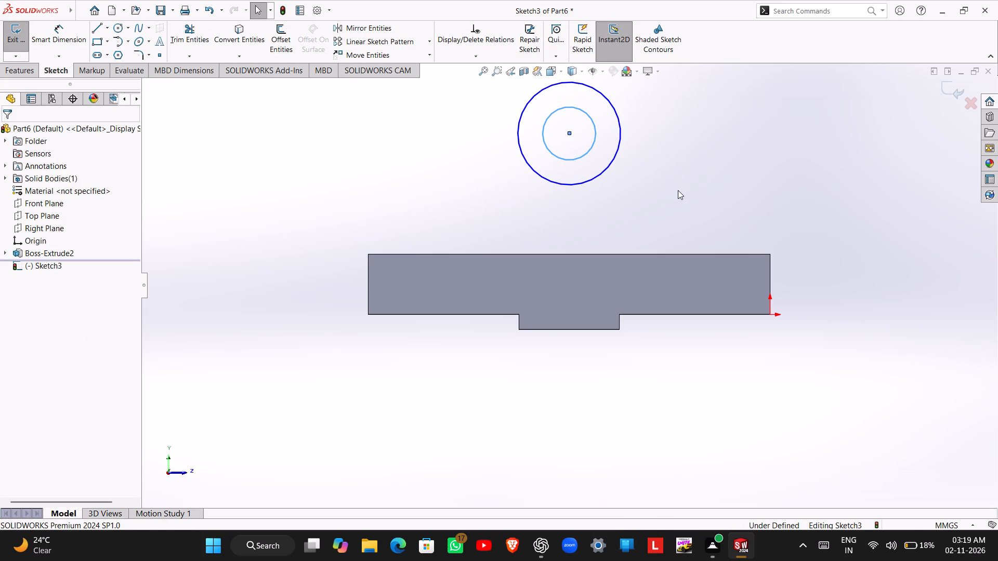
{"action": "right_click_drag", "start_coordinate": [678, 190], "coordinate": [675, 143]}
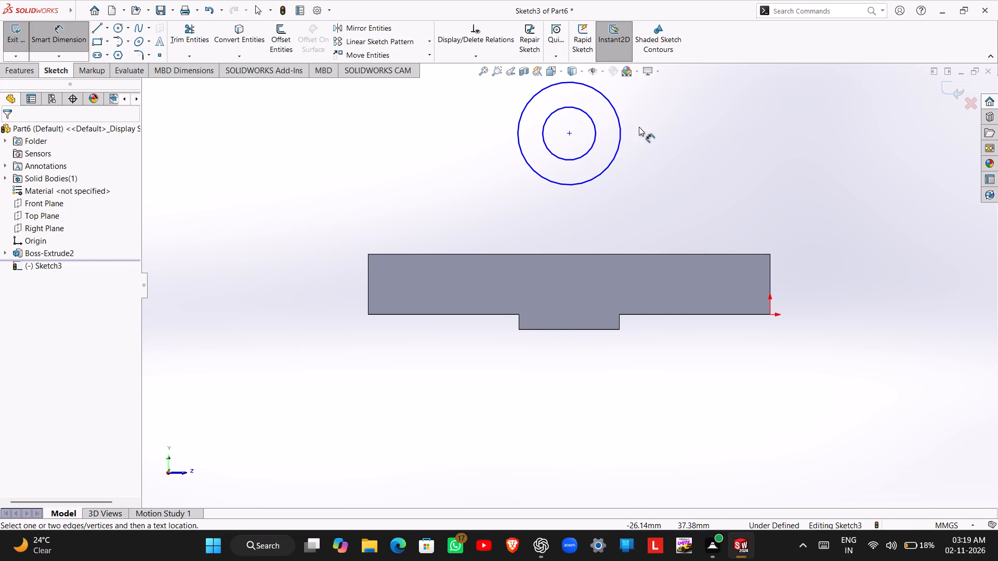
{"action": "left_click", "coordinate": [622, 138]}
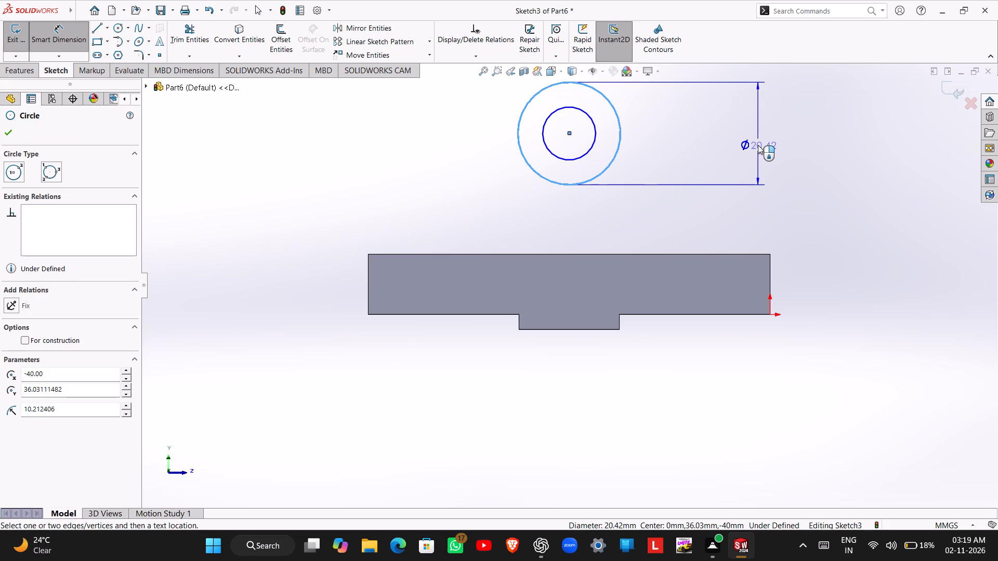
{"action": "left_click", "coordinate": [758, 145]}
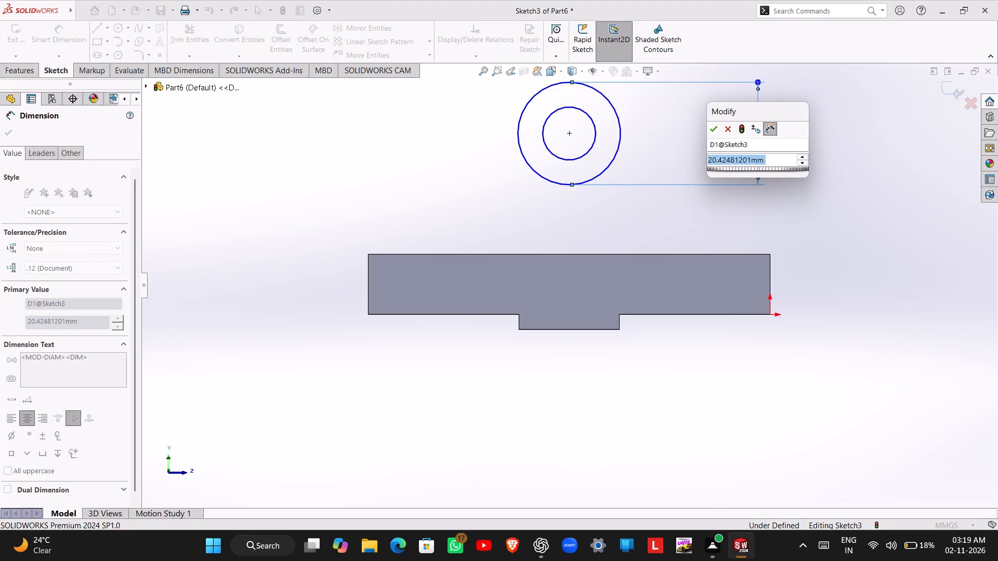
{"action": "type", "text": "36"}
{"action": "key", "text": "Return"}
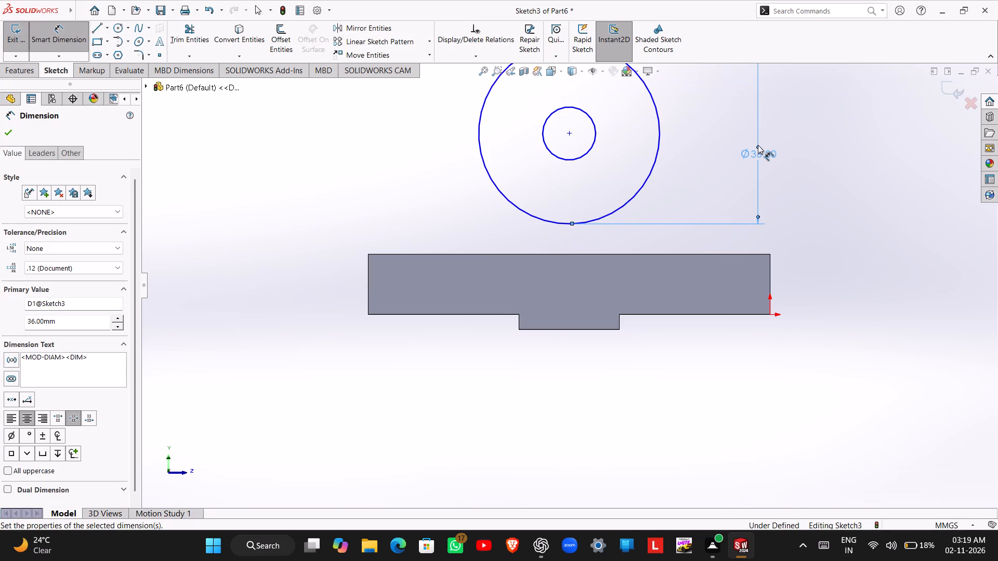
{"action": "left_click", "coordinate": [583, 113]}
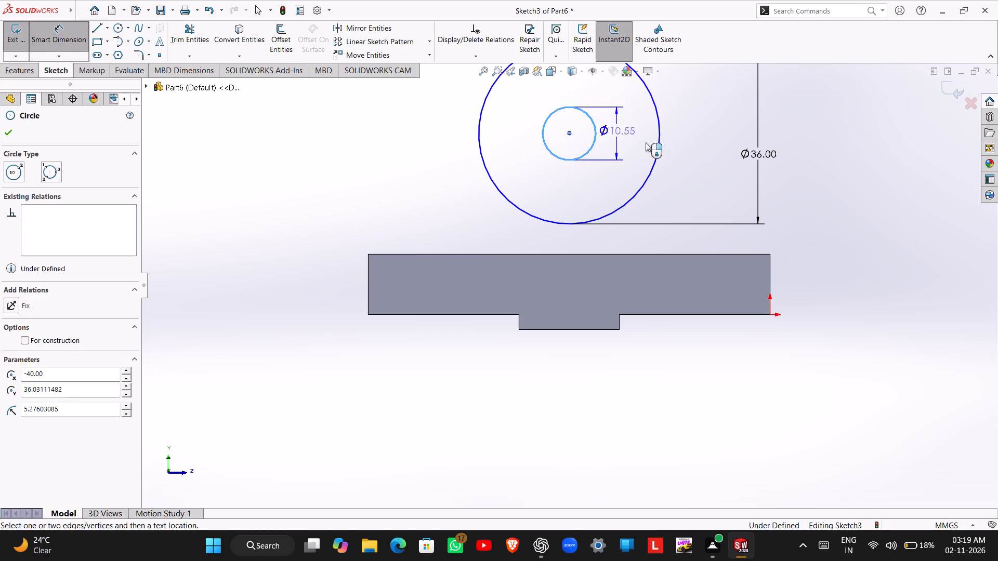
{"action": "left_click", "coordinate": [834, 155]}
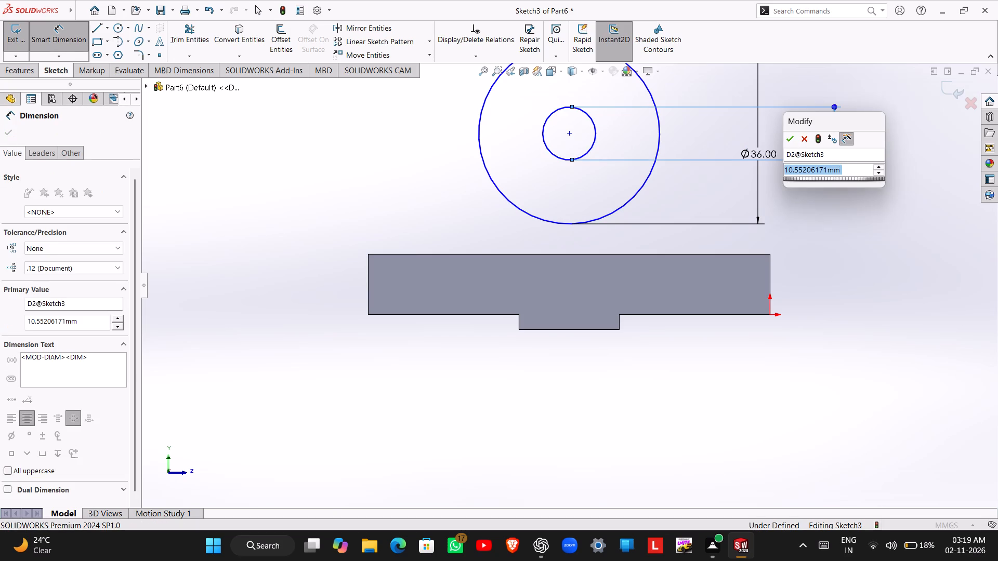
{"action": "type", "text": "18"}
{"action": "key", "text": "Return"}
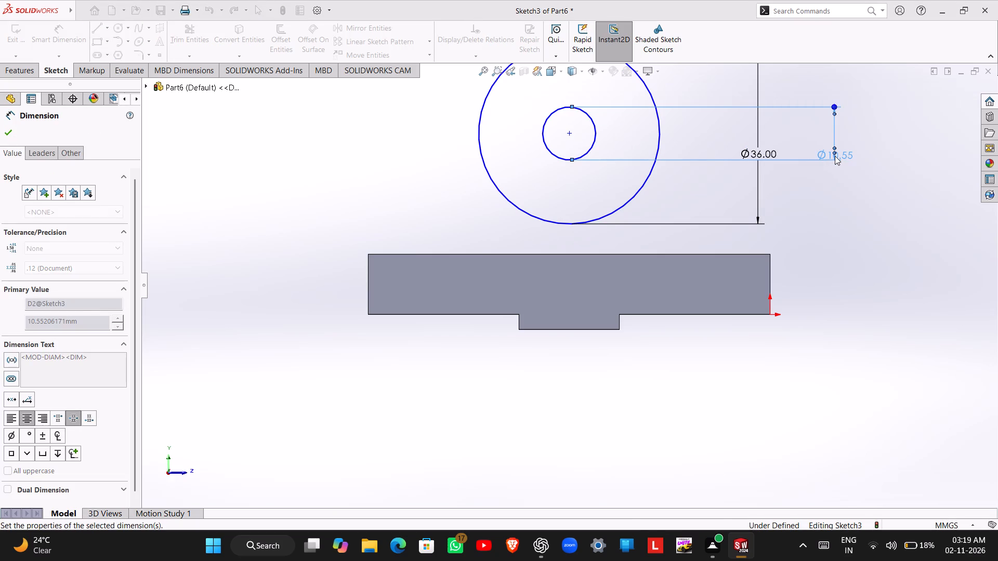
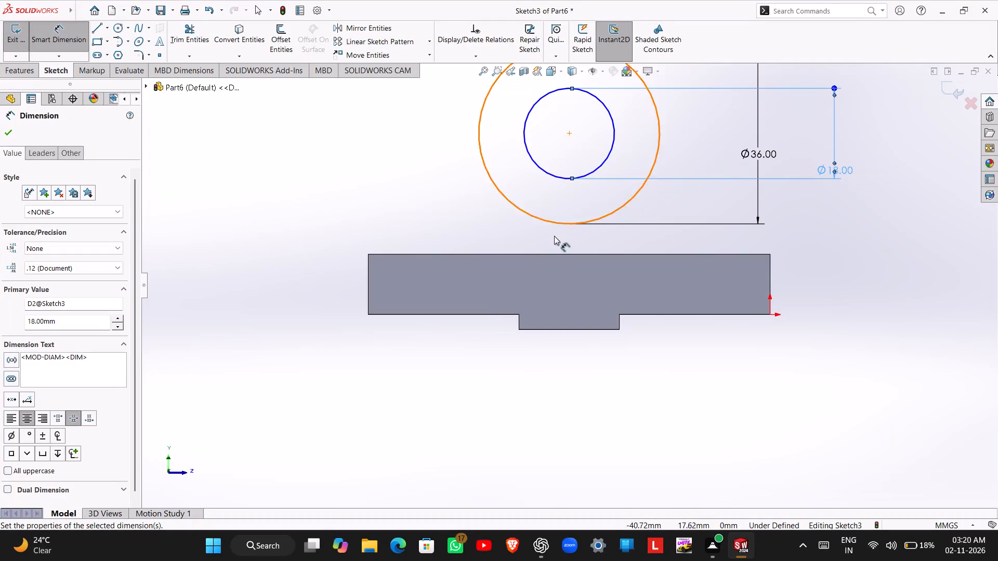
Dimension the circles' centre 45 mm above the underside edge of the T-shaped bar and exit the sketch.
{"action": "left_click", "coordinate": [471, 316]}
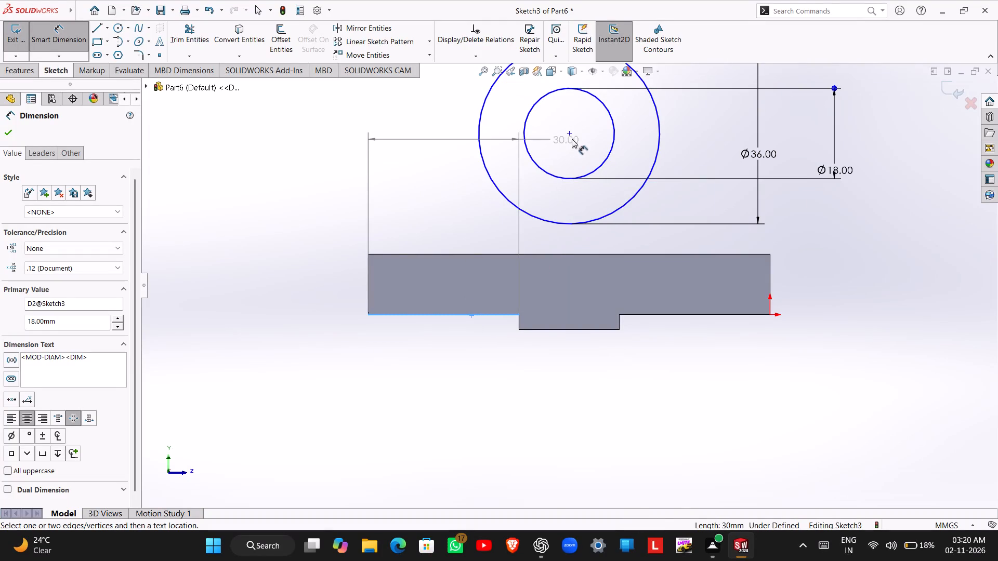
{"action": "left_click", "coordinate": [571, 134]}
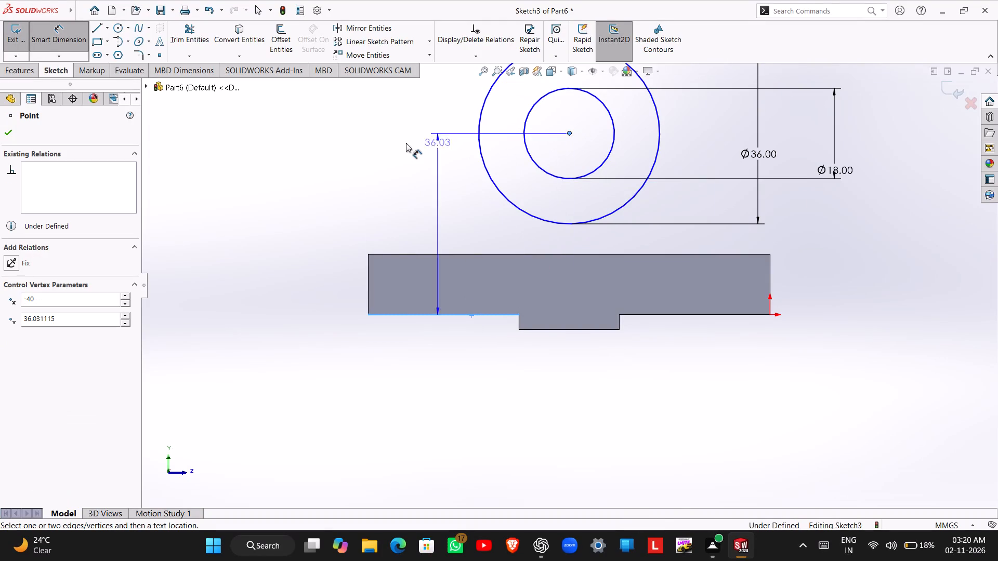
{"action": "left_click", "coordinate": [334, 149]}
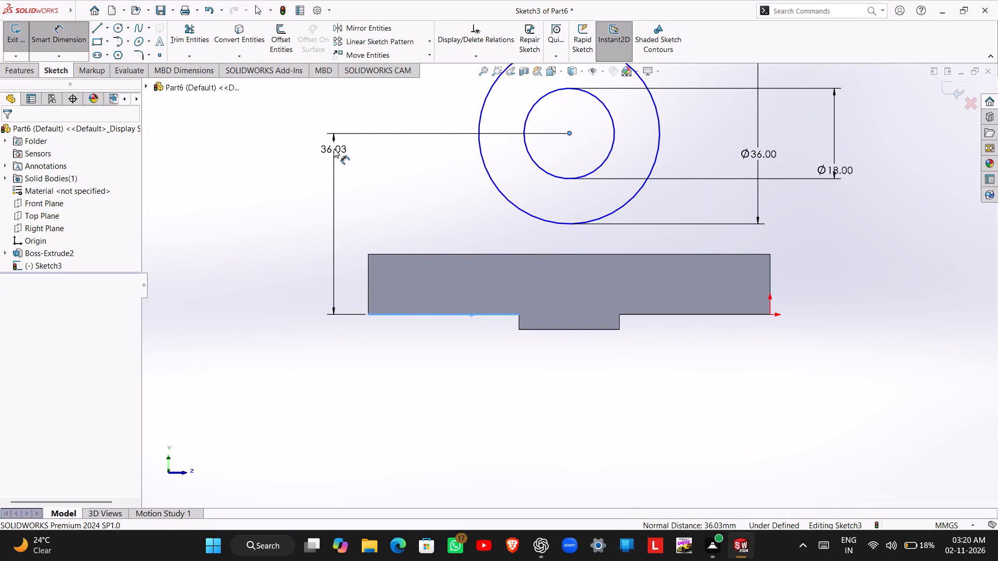
{"action": "type", "text": "45"}
{"action": "key", "text": "Return"}
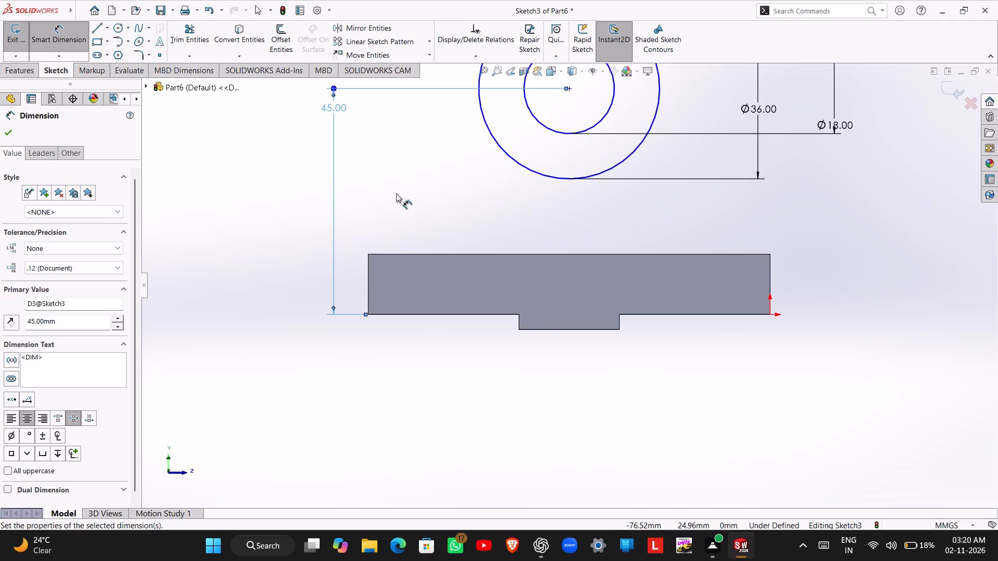
{"action": "scroll", "coordinate": [520, 225], "scroll_direction": "up", "scroll_amount": 3}
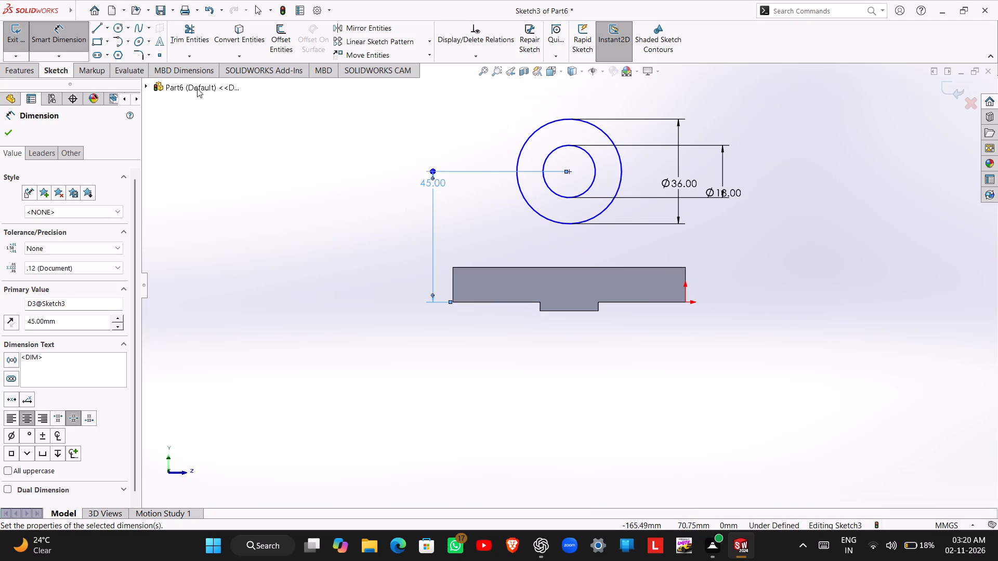
{"action": "left_click", "coordinate": [14, 37]}
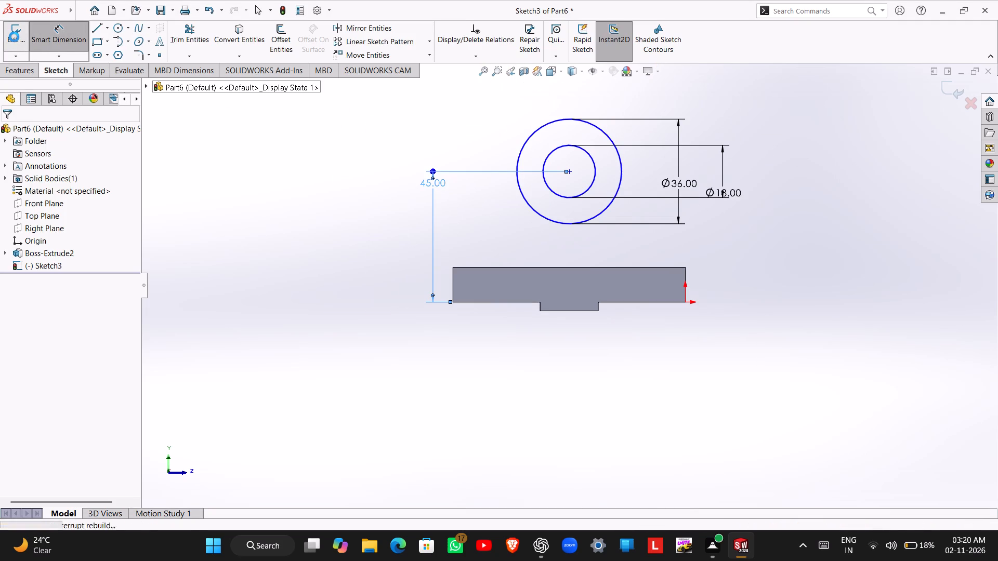
Extrude the ring between the two circles as a 50 mm blind boss, reversed to run over the base.
{"action": "left_click", "coordinate": [17, 47]}
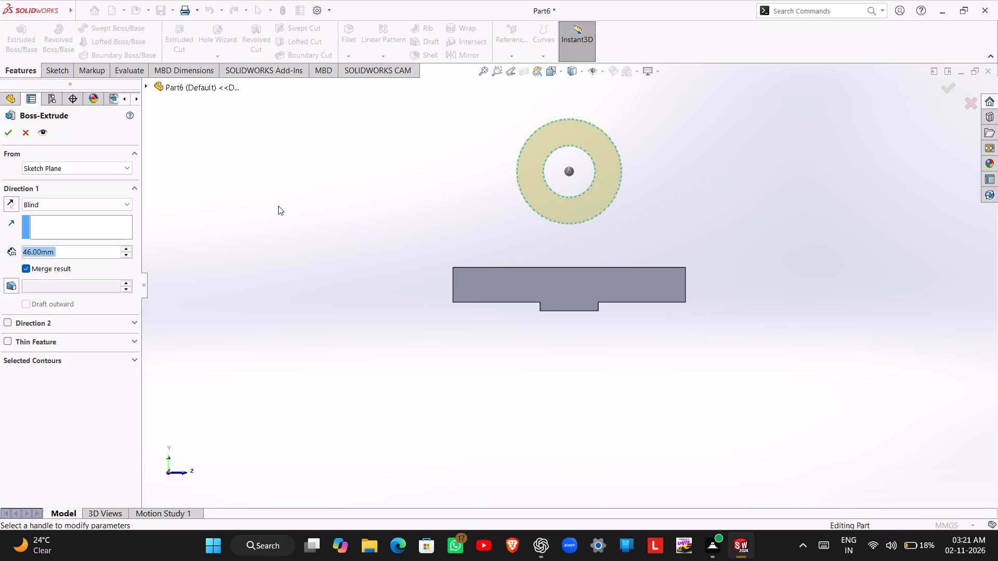
{"action": "key", "text": "5"}
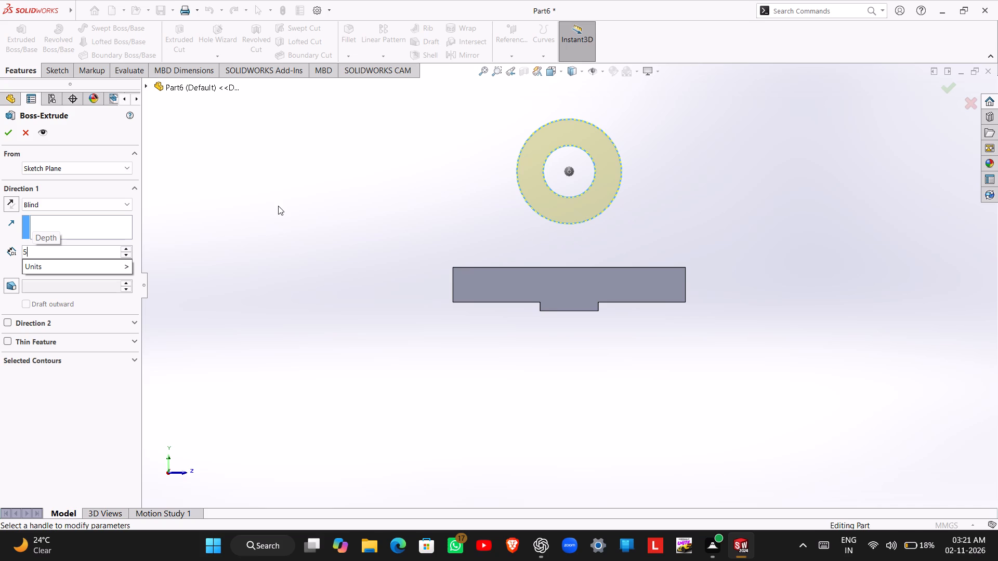
{"action": "key", "text": "0"}
{"action": "middle_click_drag", "start_coordinate": [620, 225], "coordinate": [521, 253]}
{"action": "scroll", "coordinate": [521, 253], "scroll_direction": "up", "scroll_amount": 1}
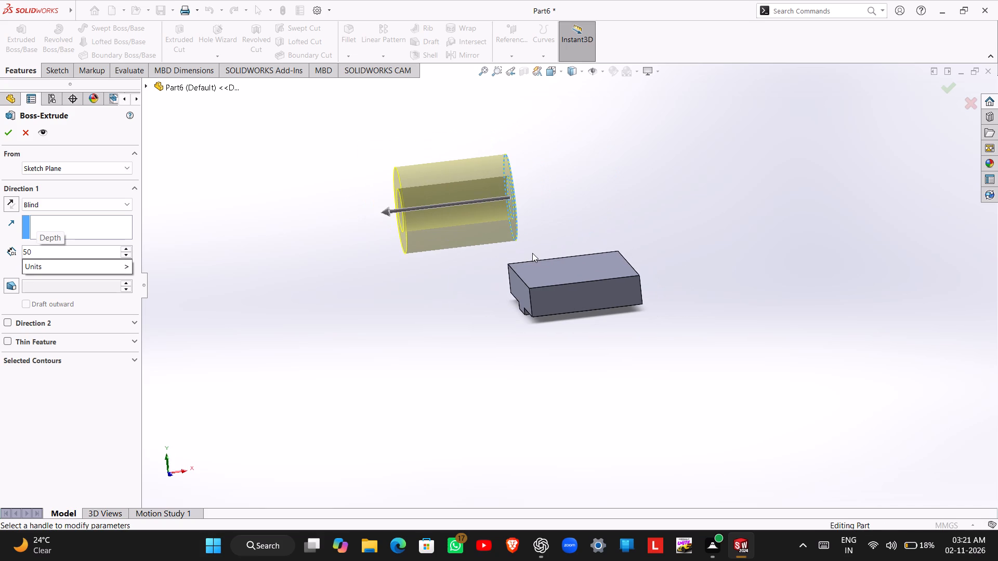
{"action": "middle_click_drag", "start_coordinate": [533, 253], "coordinate": [497, 265]}
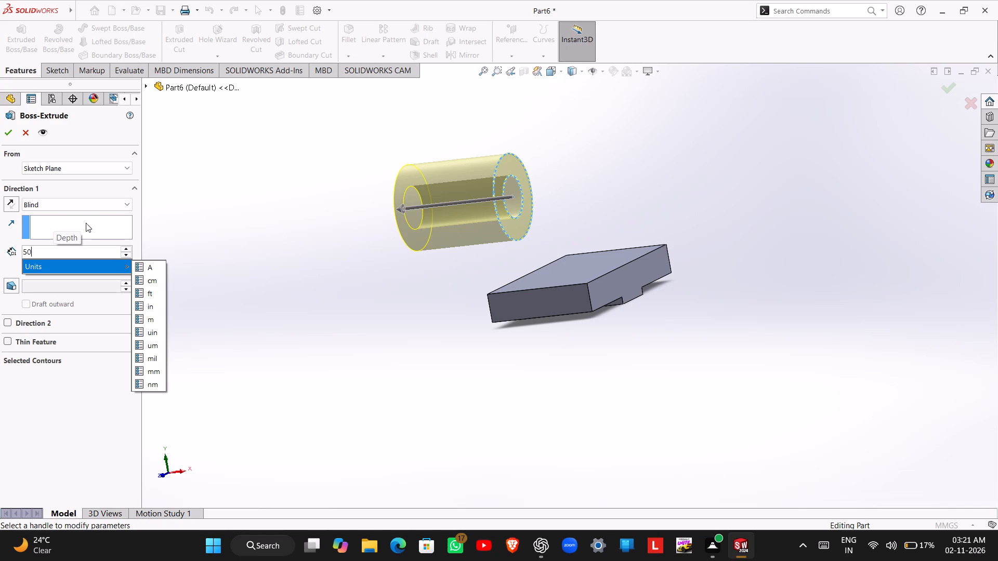
{"action": "left_click", "coordinate": [3, 205]}
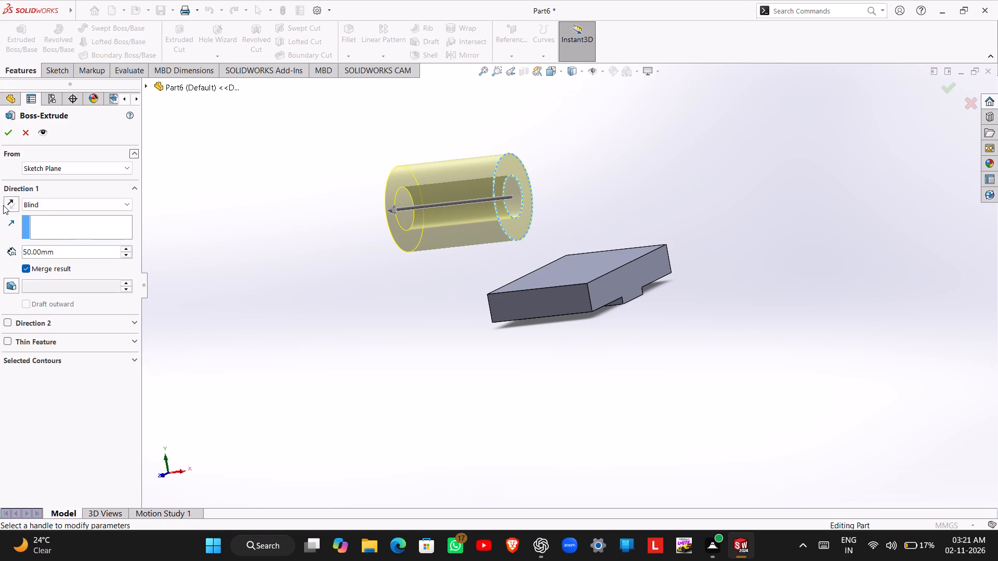
{"action": "left_click", "coordinate": [14, 205]}
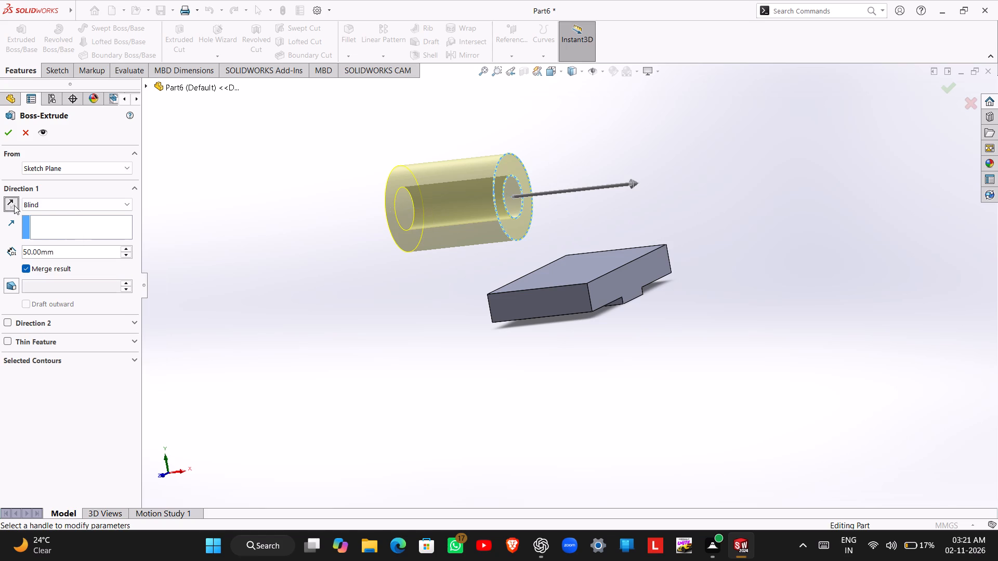
{"action": "left_click", "coordinate": [9, 139]}
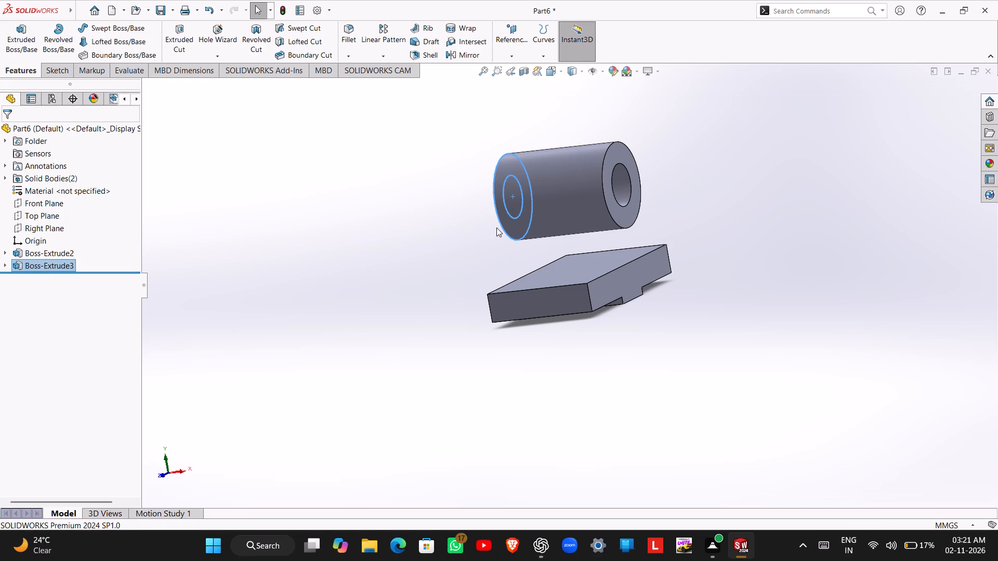
Start a sketch on the base's top face and draw a 50 mm line along the cylinder's axis between its end-edge midpoints.
{"action": "middle_click_drag", "start_coordinate": [496, 228], "coordinate": [503, 250]}
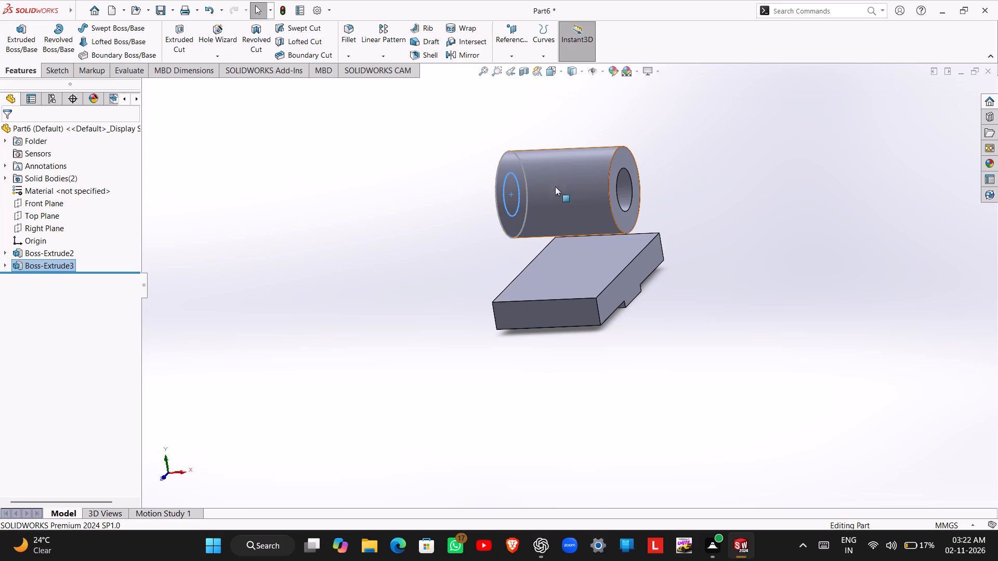
{"action": "left_click", "coordinate": [573, 261]}
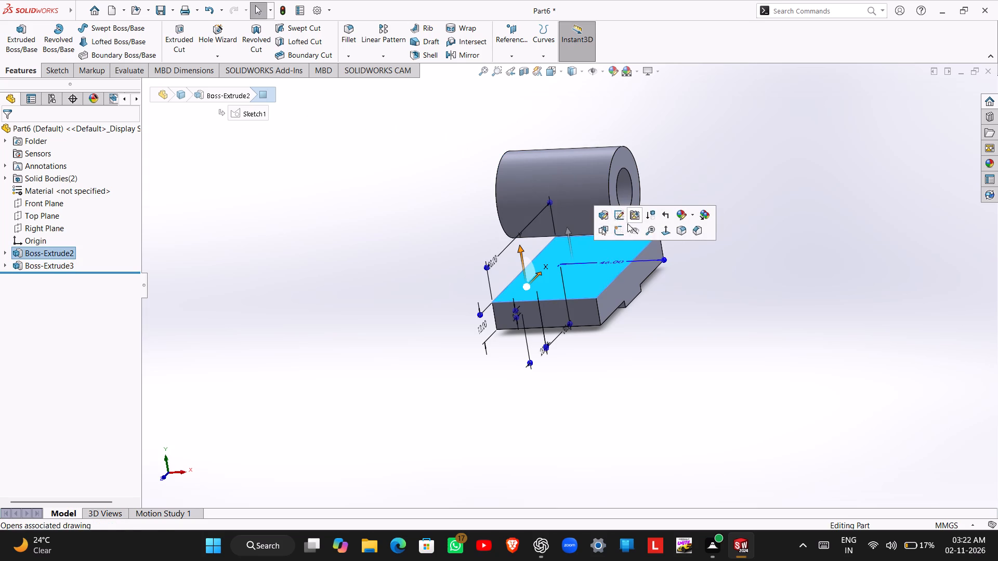
{"action": "left_click", "coordinate": [621, 231]}
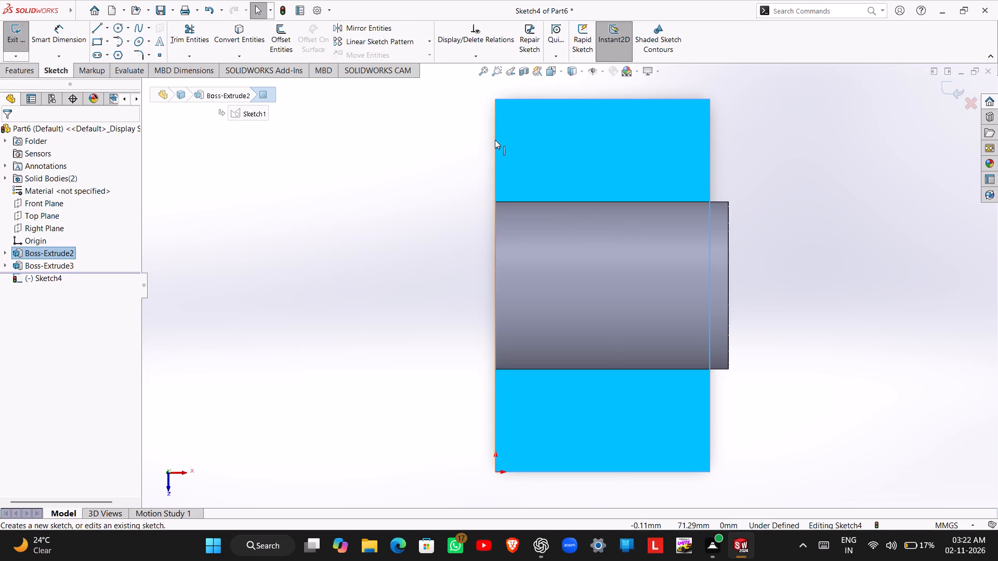
{"action": "left_click", "coordinate": [100, 27]}
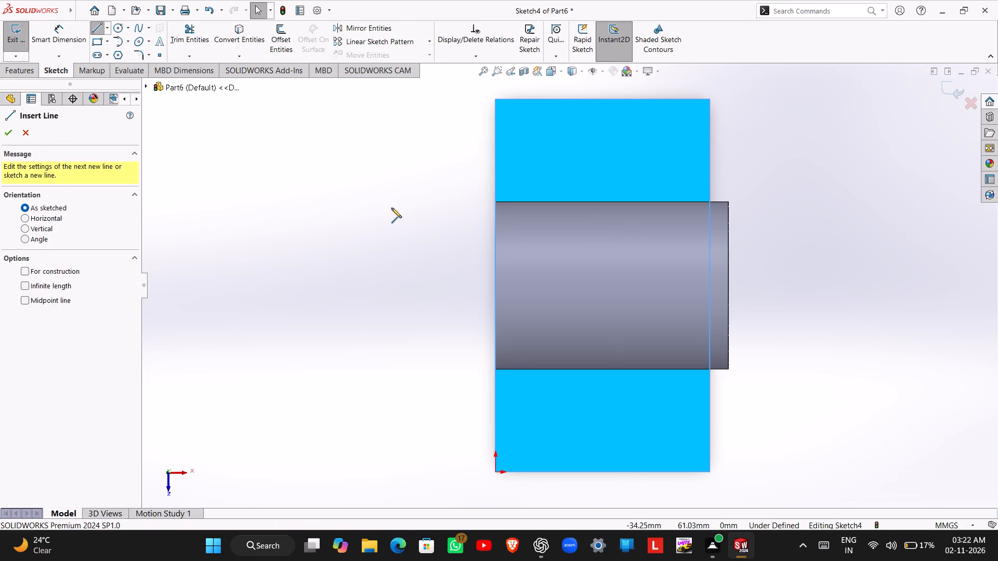
{"action": "left_click", "coordinate": [494, 285]}
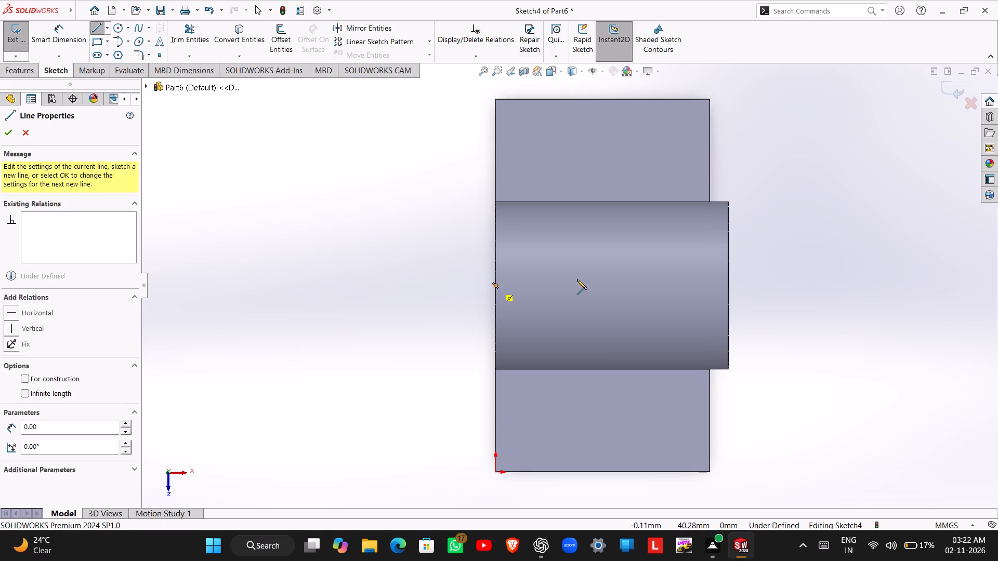
{"action": "left_click", "coordinate": [726, 286]}
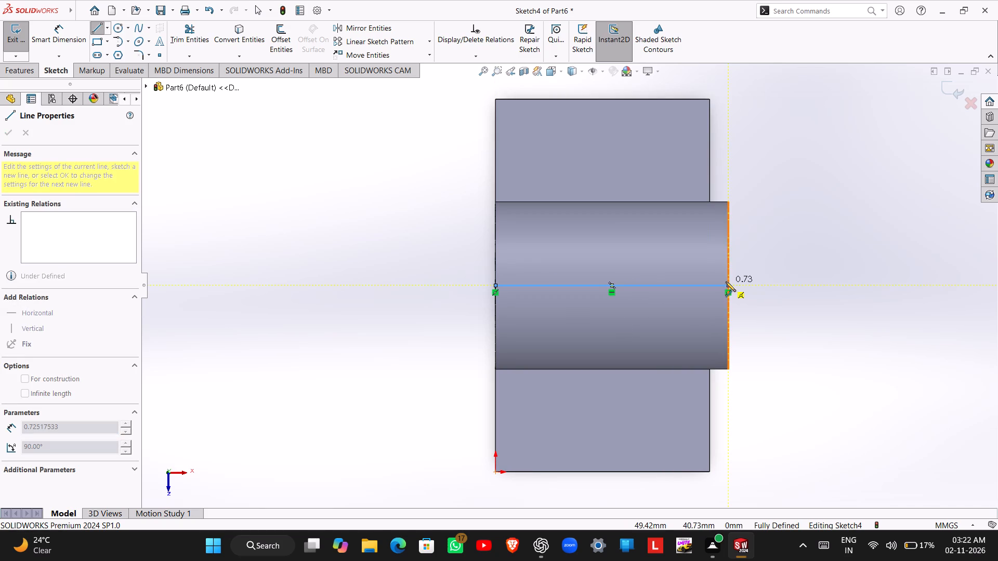
{"action": "key", "text": "Escape"}
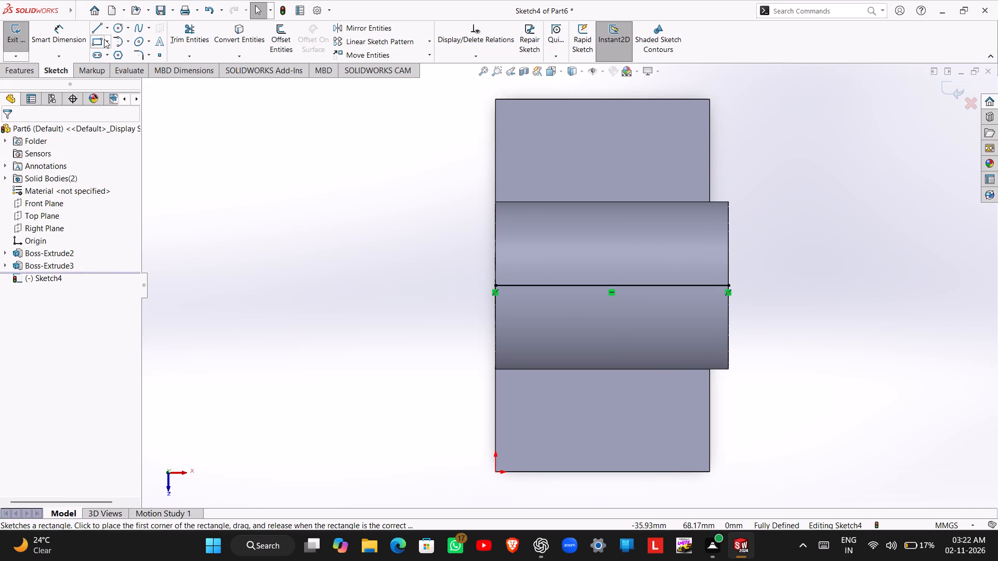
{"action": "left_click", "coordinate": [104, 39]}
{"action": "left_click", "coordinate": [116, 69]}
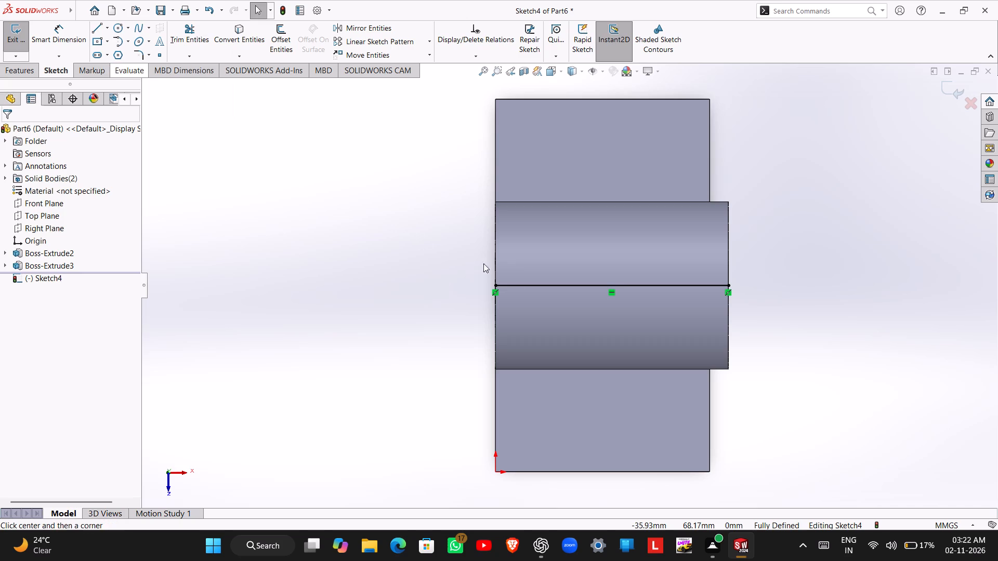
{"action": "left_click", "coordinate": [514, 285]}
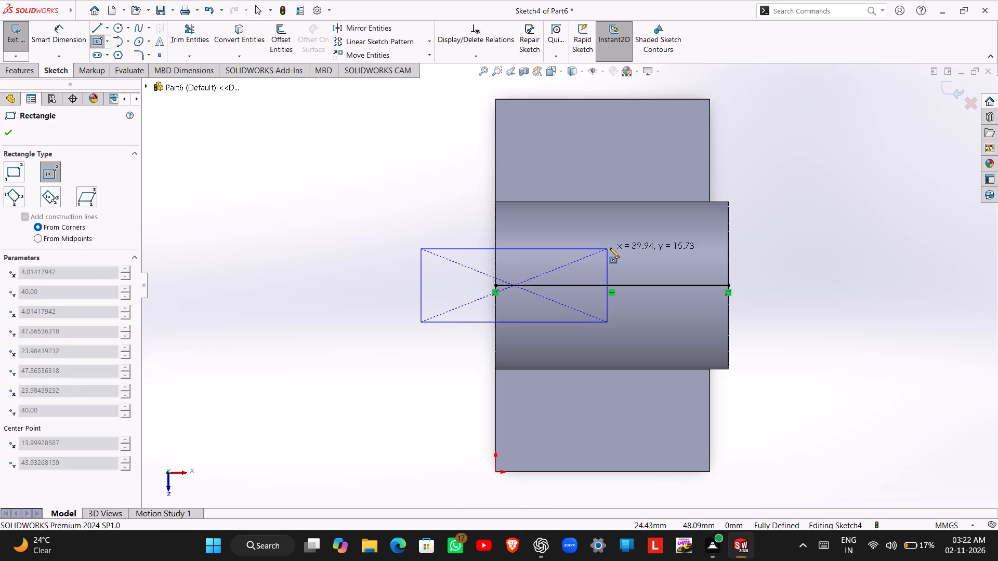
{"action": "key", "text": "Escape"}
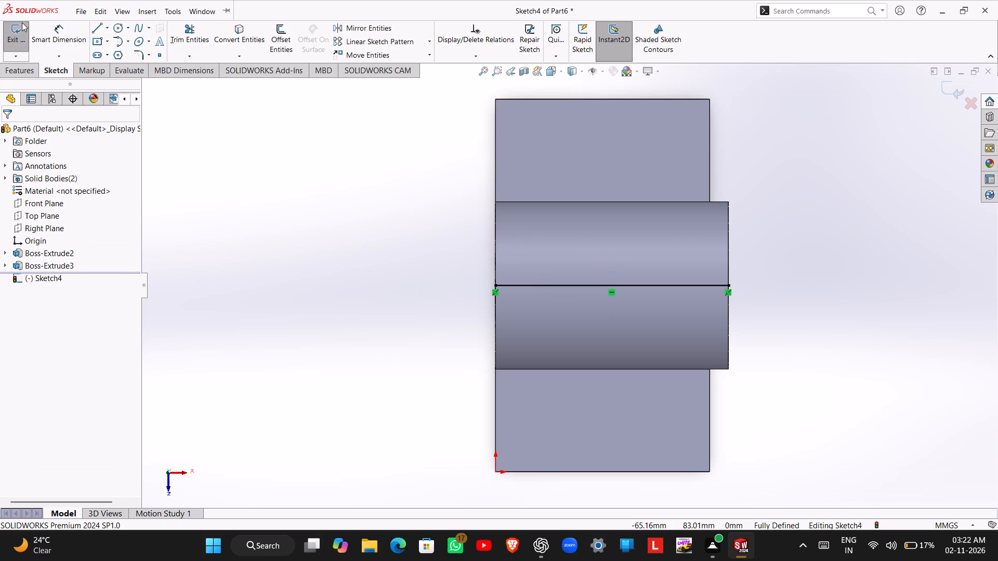
Sketch a center rectangle about 38.4 by 14.8 mm on the midpoint of the axis line.
{"action": "left_click", "coordinate": [106, 43]}
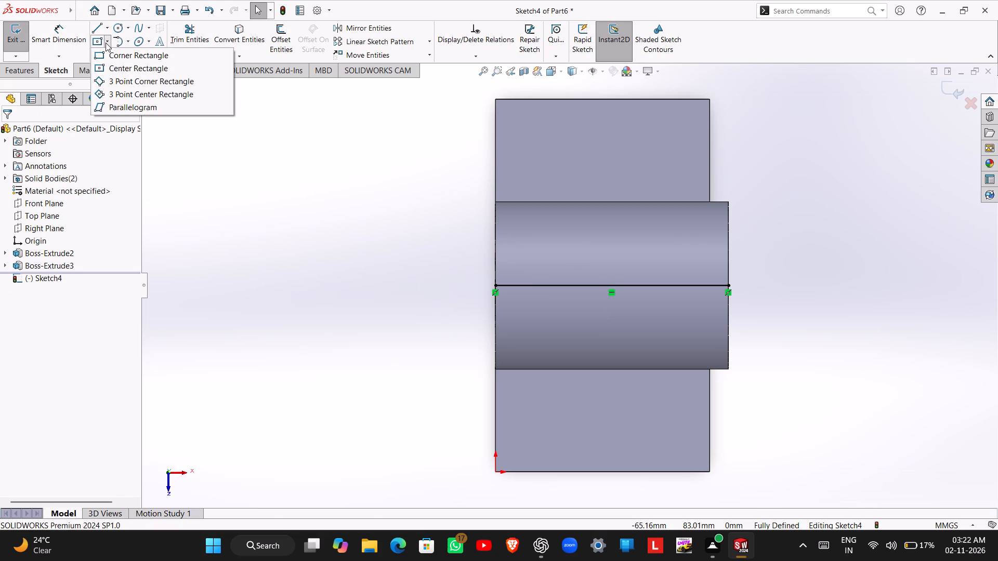
{"action": "left_click", "coordinate": [120, 63]}
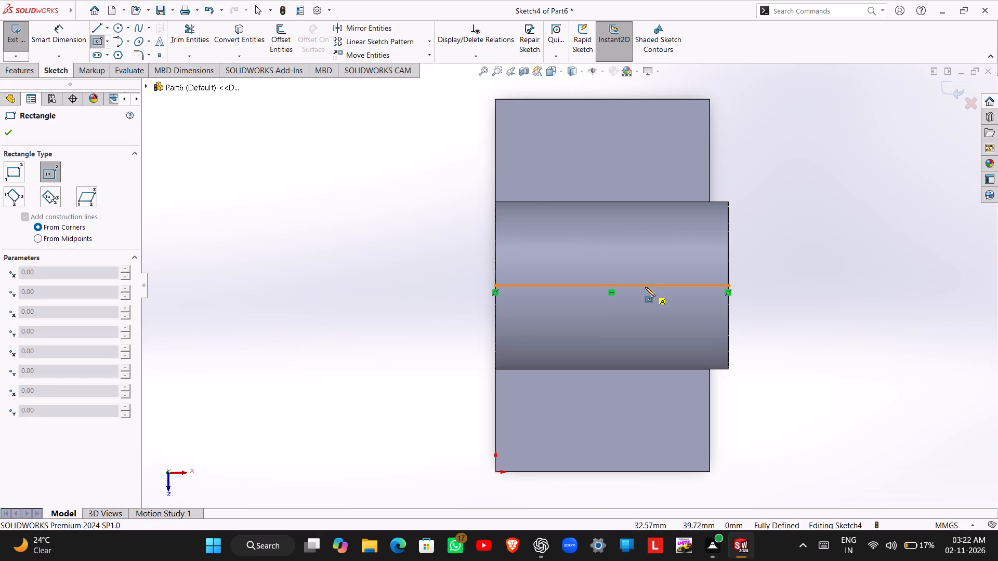
{"action": "left_click", "coordinate": [611, 285]}
{"action": "left_click", "coordinate": [522, 251]}
{"action": "key", "text": "Escape"}
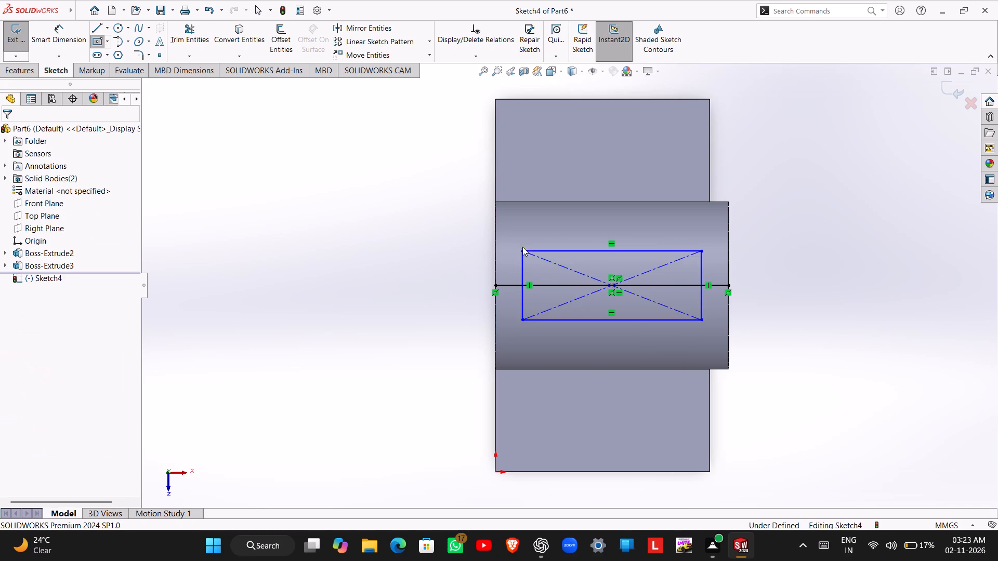
Dimension the rectangle to 36 mm along the cylinder's axis and 12 mm across it.
{"action": "right_click_drag", "start_coordinate": [467, 274], "coordinate": [471, 208]}
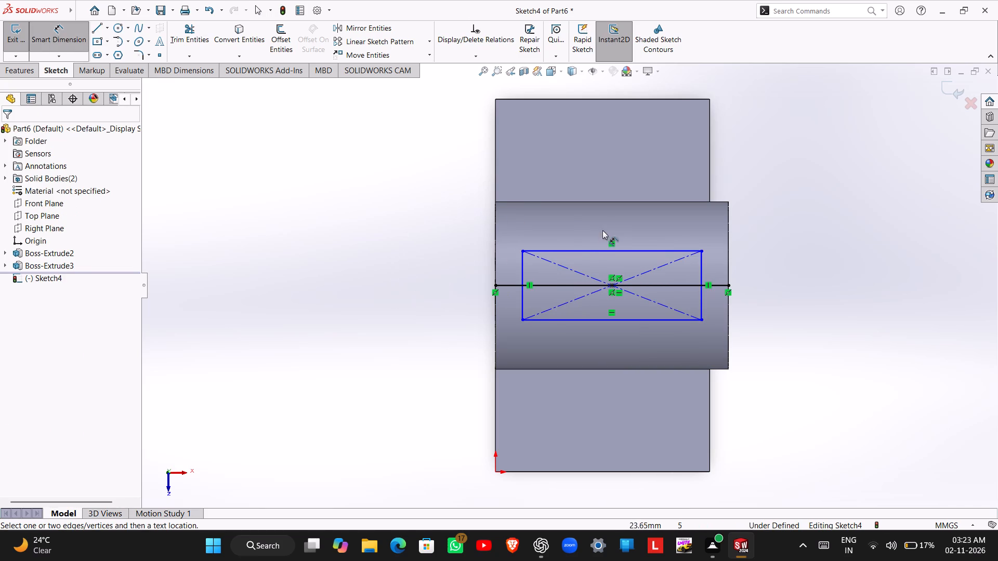
{"action": "left_click", "coordinate": [581, 248]}
{"action": "left_click", "coordinate": [565, 166]}
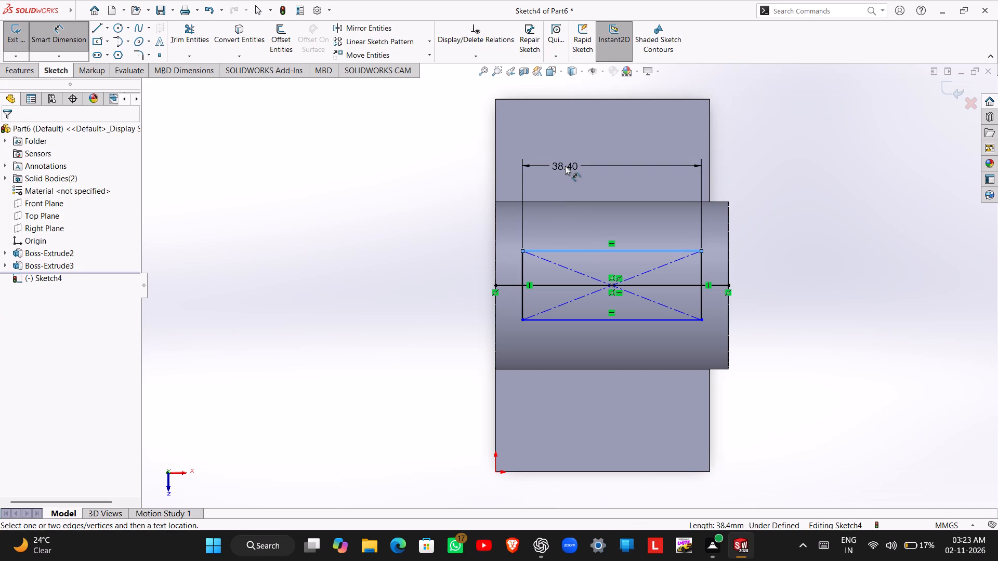
{"action": "type", "text": "36"}
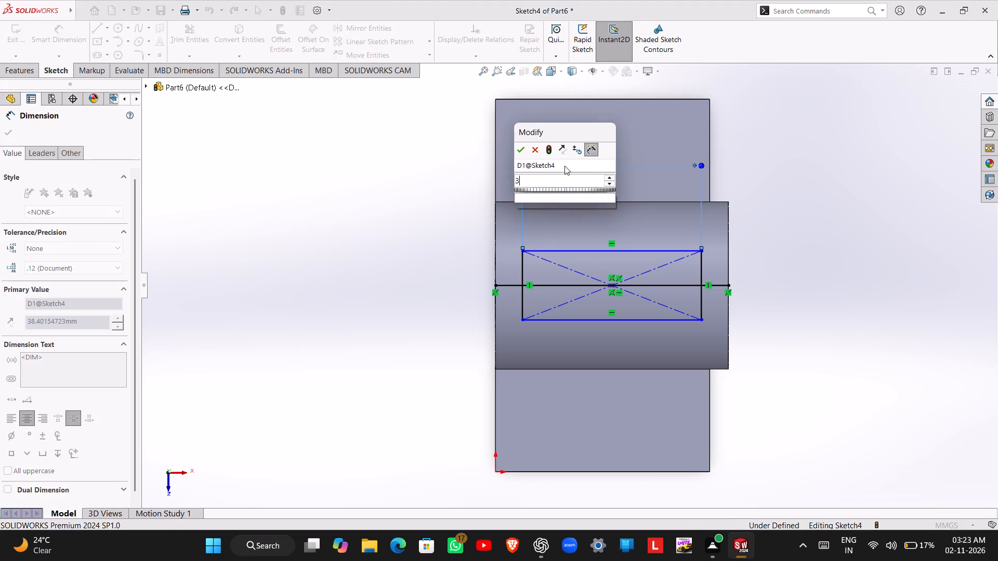
{"action": "key", "text": "Return"}
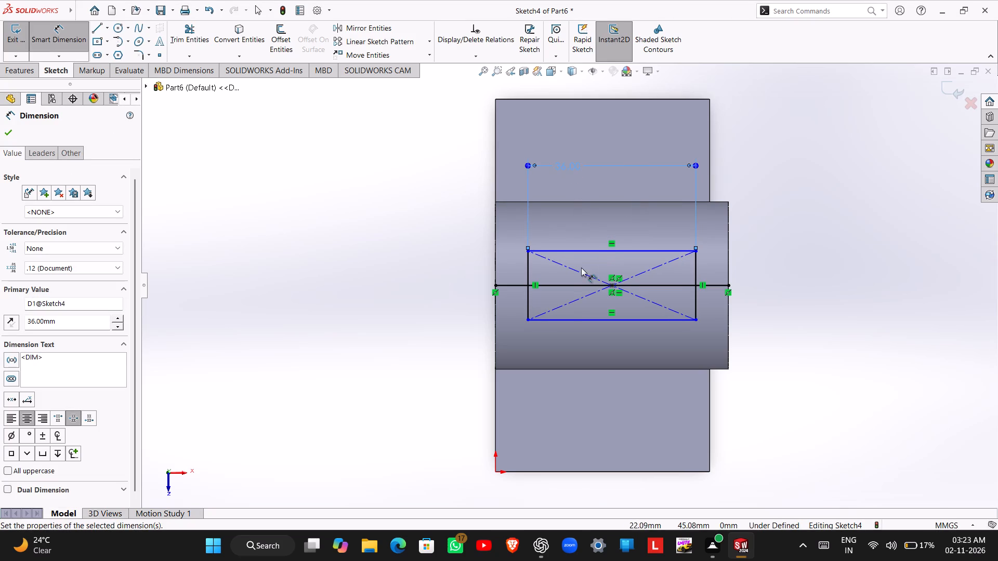
{"action": "left_click", "coordinate": [529, 264]}
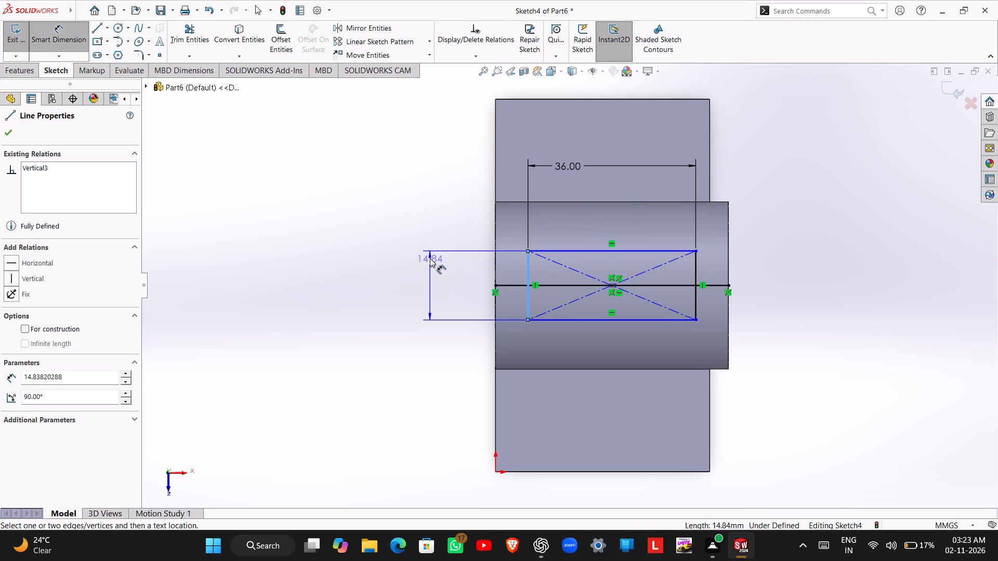
{"action": "left_click", "coordinate": [430, 258]}
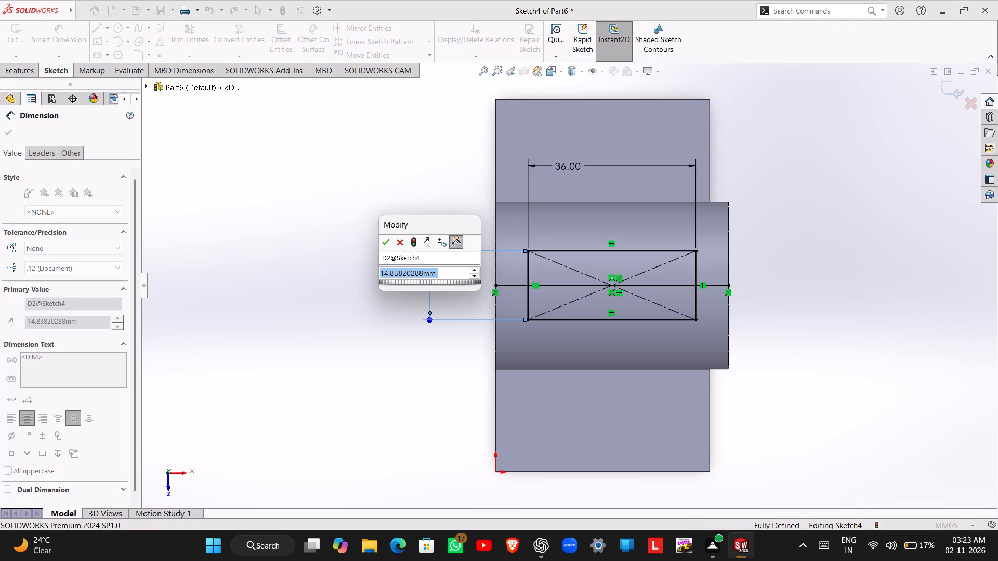
{"action": "type", "text": "12"}
{"action": "key", "text": "Return"}
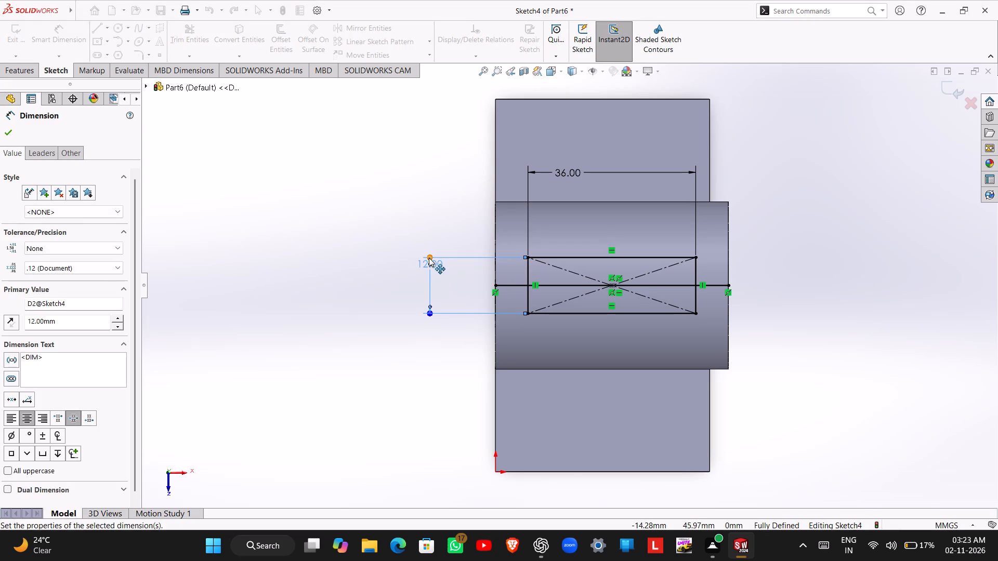
Extrude the 36 by 12 mm rectangle from the base up to the cylinder's outer surface, merging the result.
{"action": "left_click", "coordinate": [17, 37]}
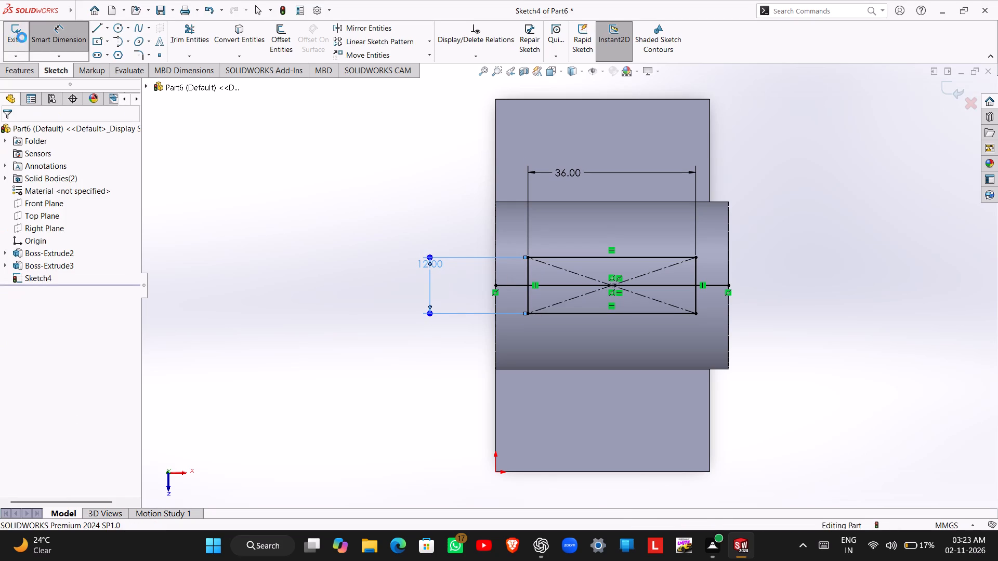
{"action": "left_click", "coordinate": [24, 36]}
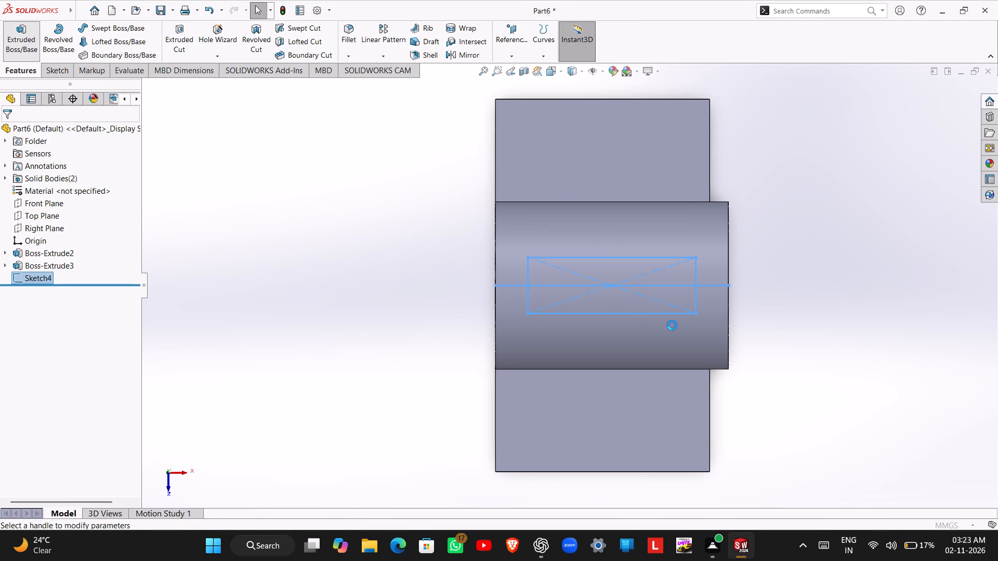
{"action": "middle_click_drag", "start_coordinate": [710, 293], "coordinate": [559, 271]}
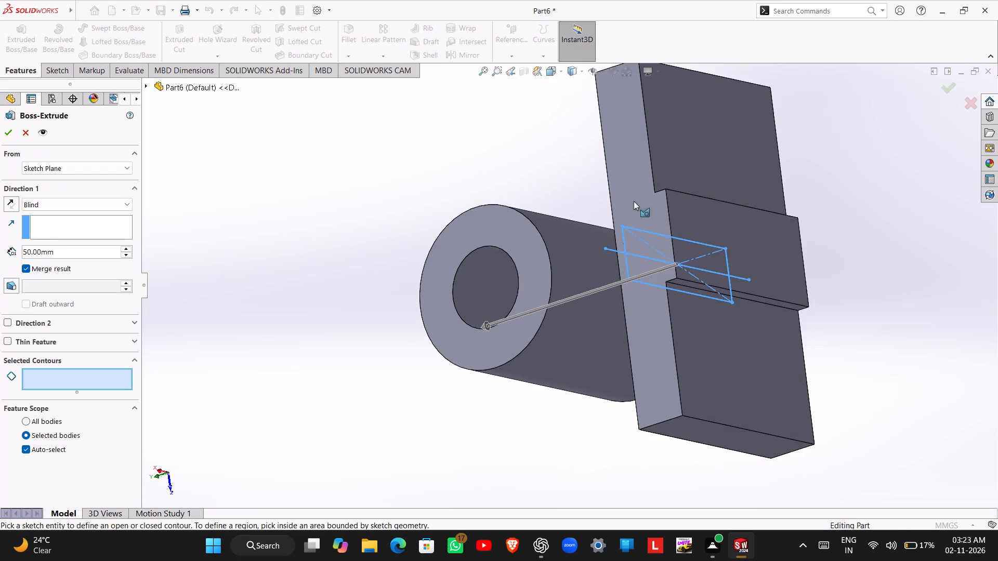
{"action": "middle_click_drag", "start_coordinate": [706, 148], "coordinate": [768, 463]}
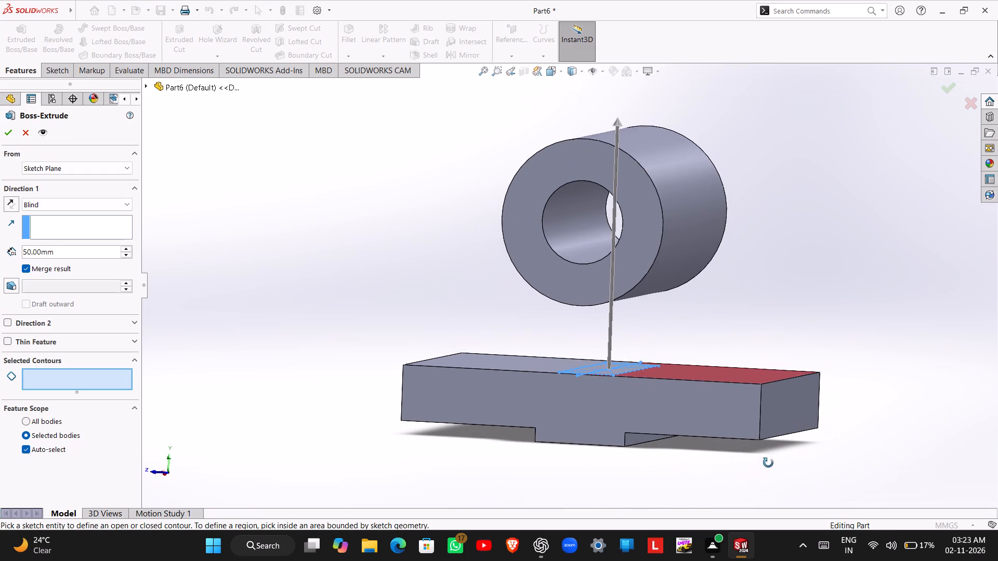
{"action": "middle_click_drag", "start_coordinate": [768, 463], "coordinate": [767, 460]}
{"action": "middle_click_drag", "start_coordinate": [558, 346], "coordinate": [577, 400]}
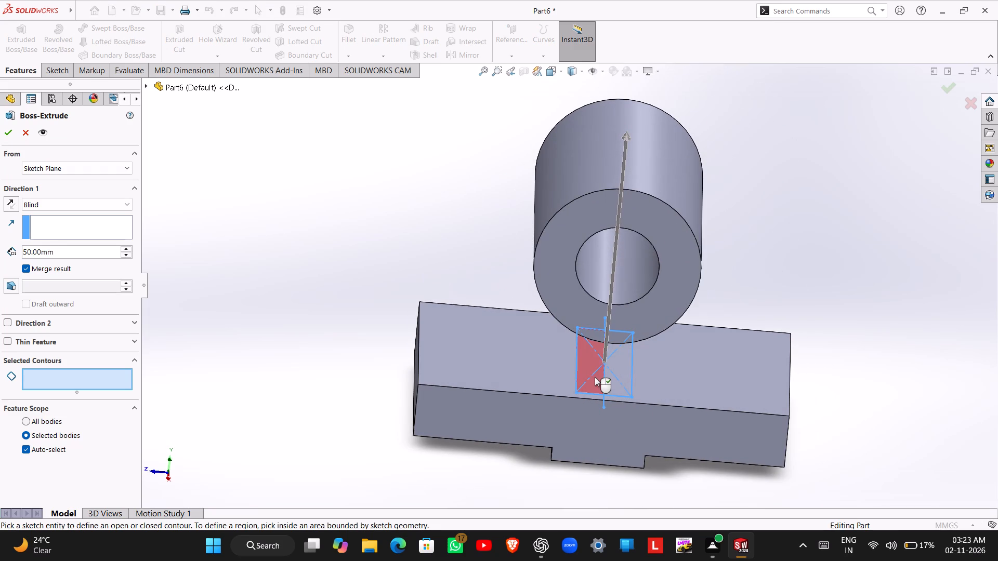
{"action": "left_click", "coordinate": [576, 385]}
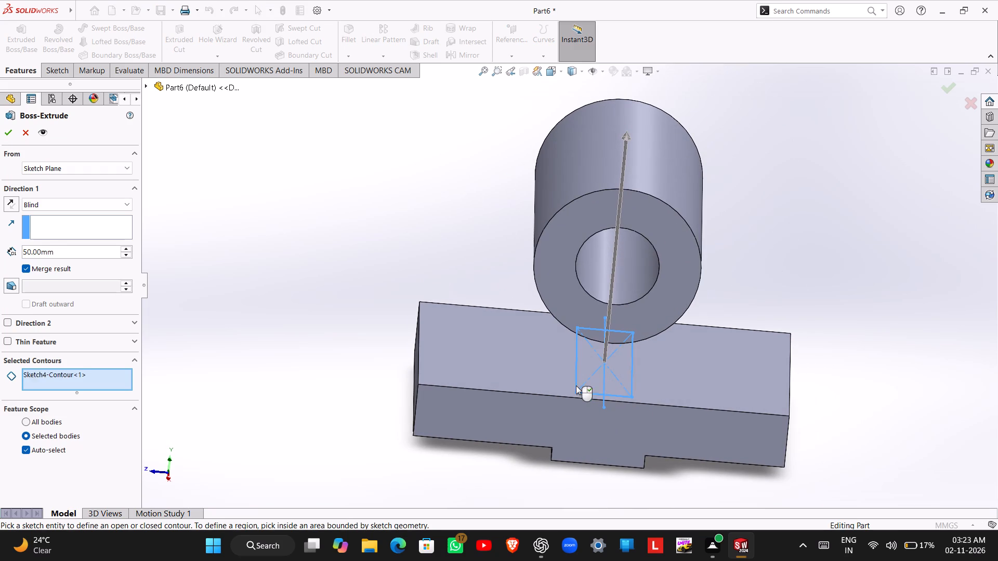
{"action": "left_click", "coordinate": [72, 205]}
{"action": "left_click", "coordinate": [62, 239]}
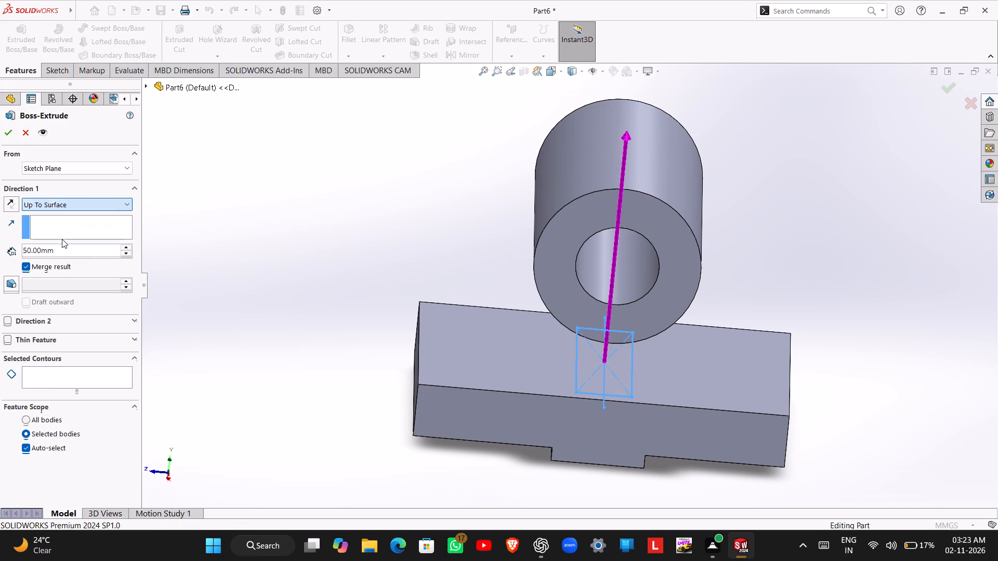
{"action": "middle_click_drag", "start_coordinate": [493, 348], "coordinate": [518, 310]}
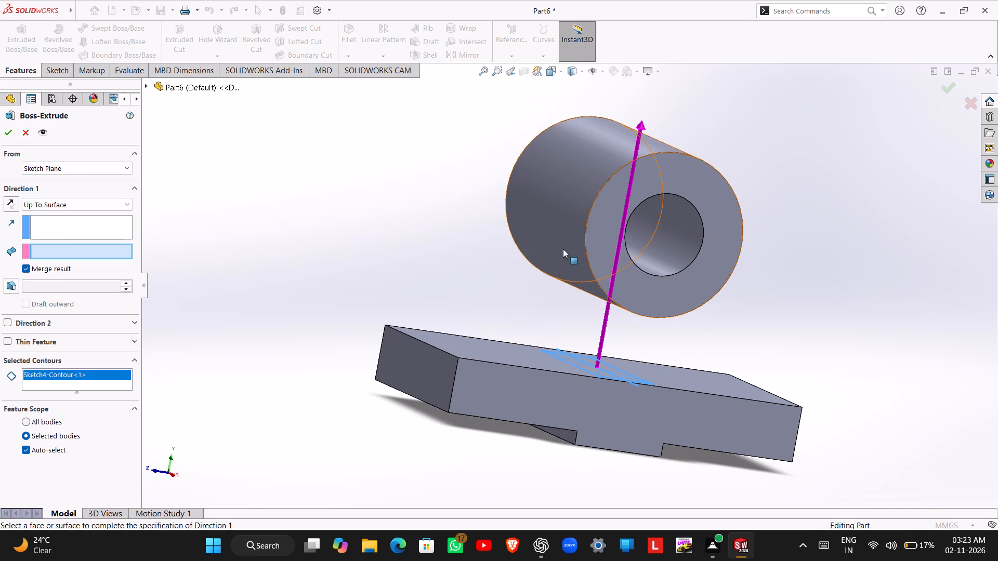
{"action": "left_click", "coordinate": [563, 277]}
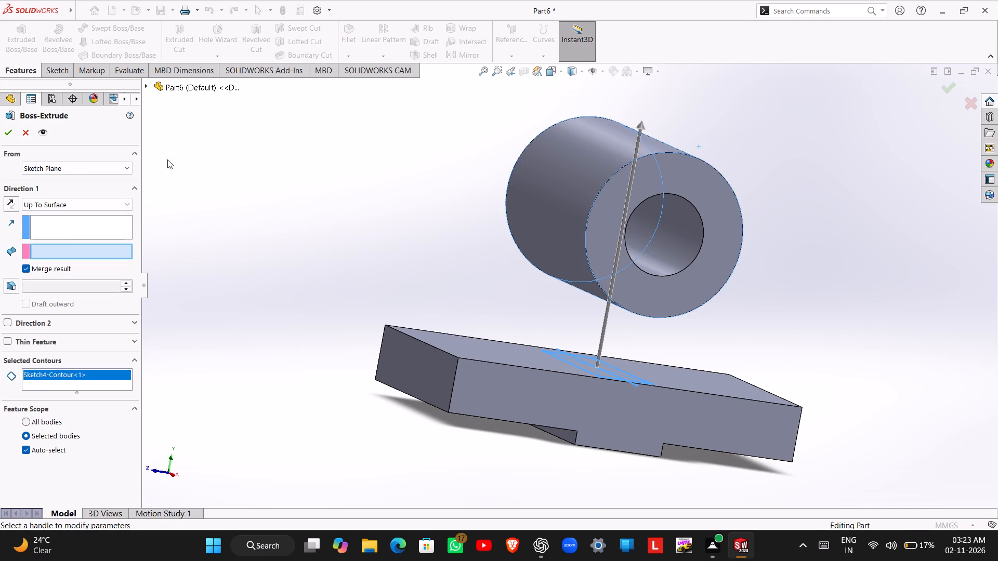
{"action": "left_click", "coordinate": [3, 135]}
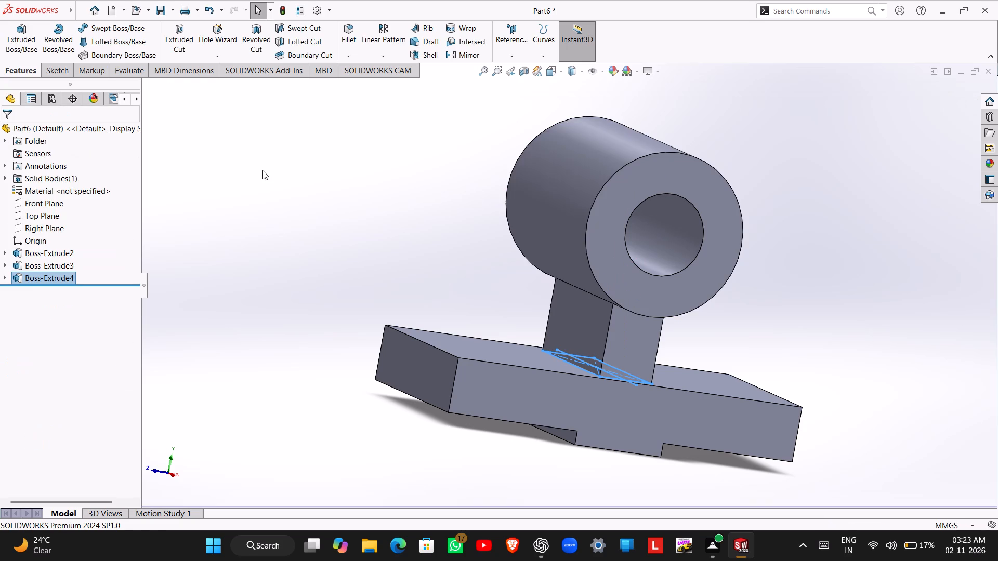
Start a sketch on the base's top face and draw a straight slot about 21.8 mm between centers and 8.9 mm wide at the end away from the origin.
{"action": "middle_click_drag", "start_coordinate": [263, 170], "coordinate": [284, 224]}
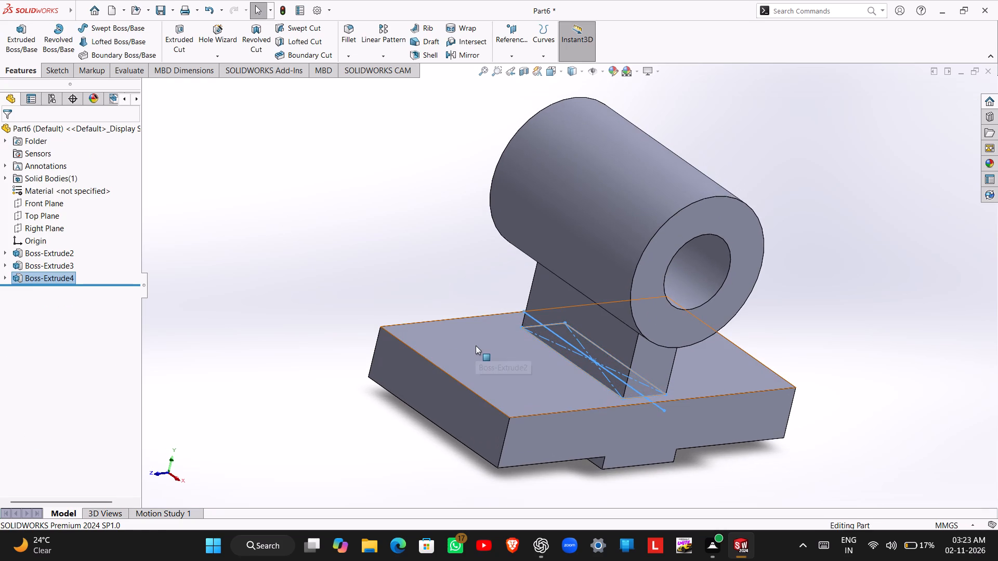
{"action": "left_click", "coordinate": [475, 343]}
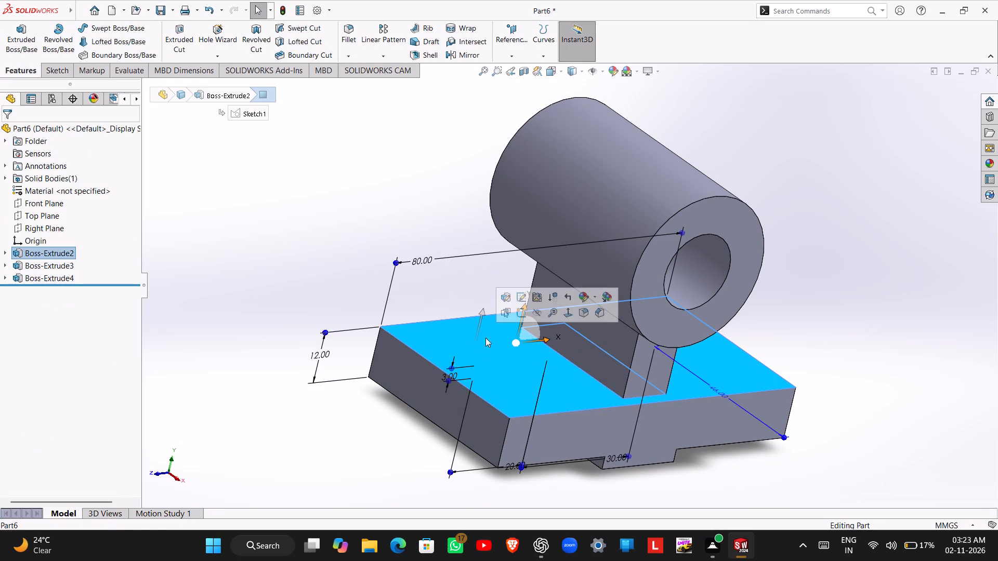
{"action": "left_click", "coordinate": [518, 310]}
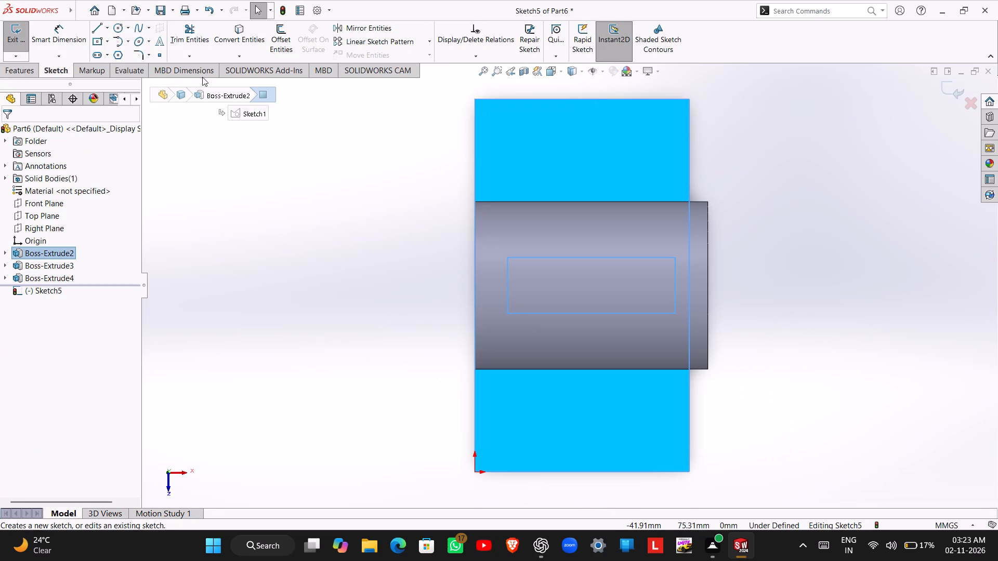
{"action": "left_click", "coordinate": [95, 51]}
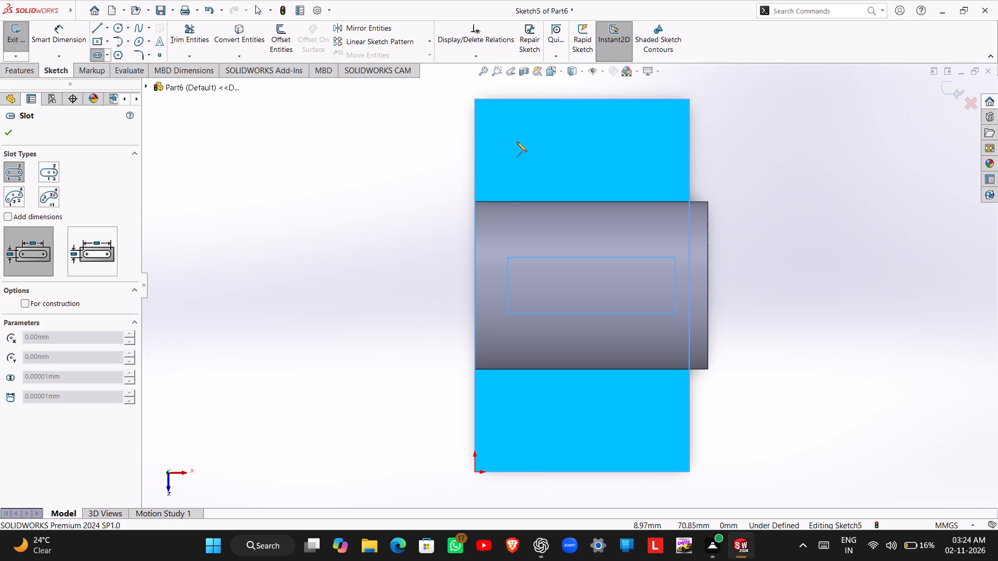
{"action": "left_click", "coordinate": [517, 142]}
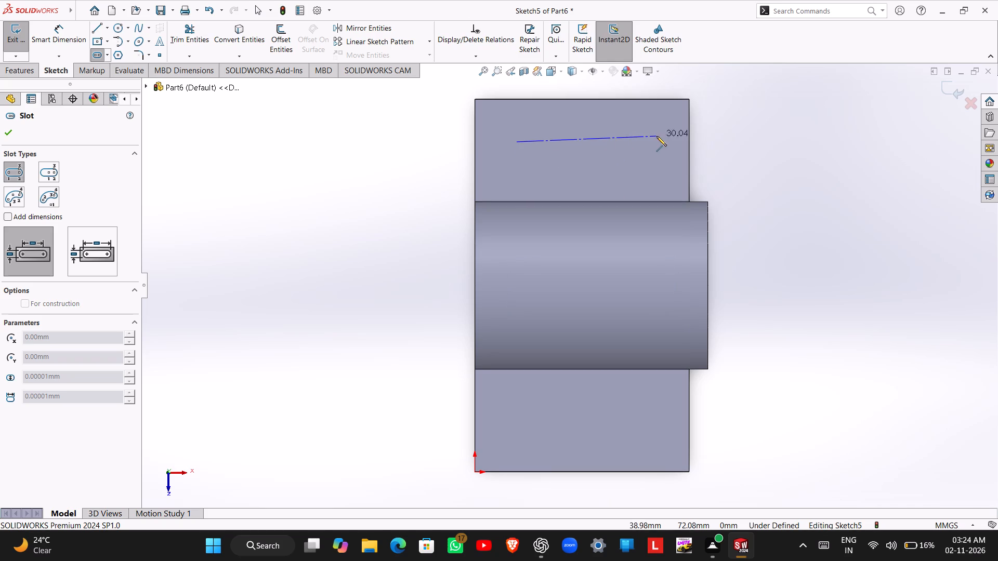
{"action": "left_click", "coordinate": [618, 142]}
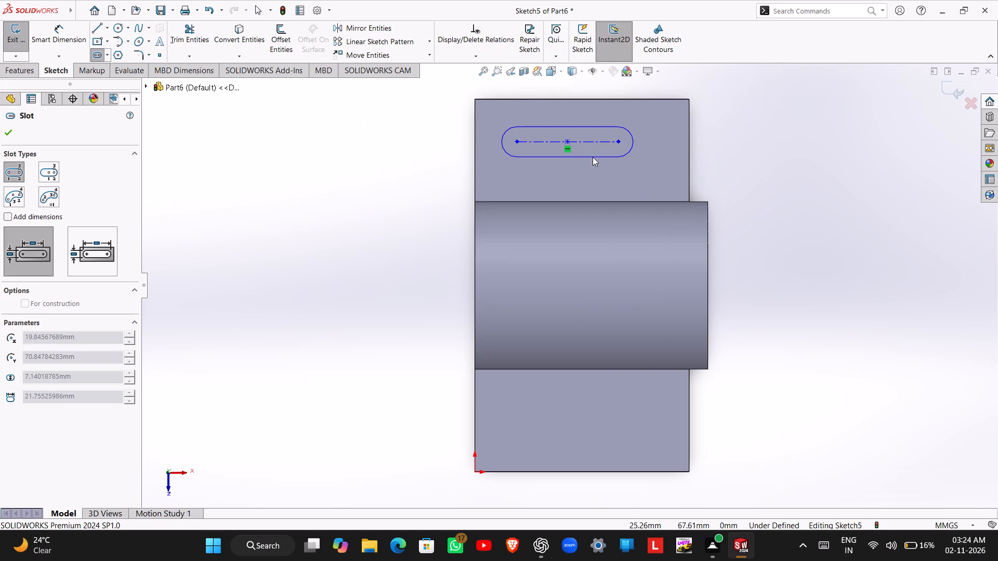
{"action": "left_click", "coordinate": [594, 163]}
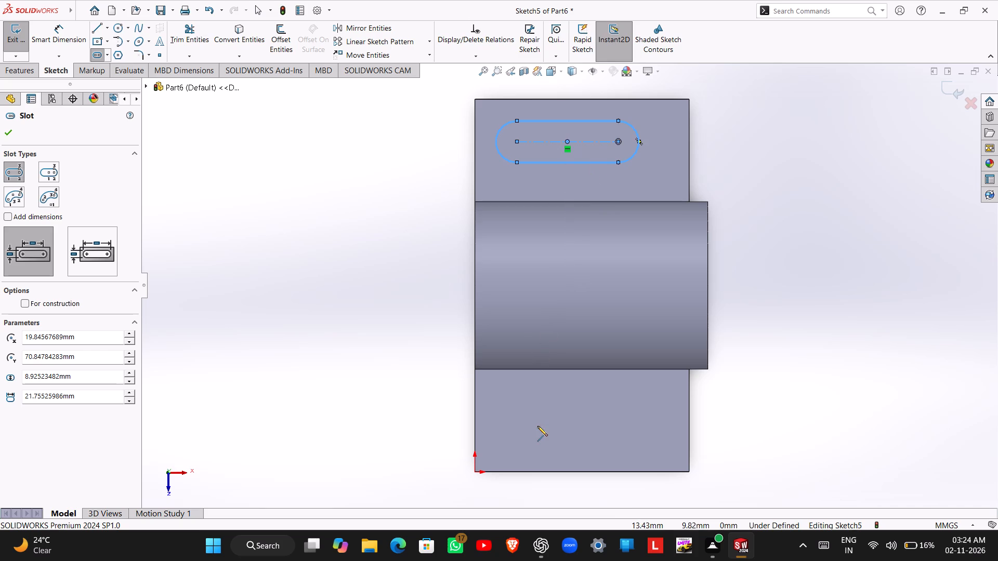
Sketch a second straight slot at the origin end of the base, aligned with the first, about 21.8 mm between centers and 10.9 mm wide.
{"action": "left_click", "coordinate": [517, 426]}
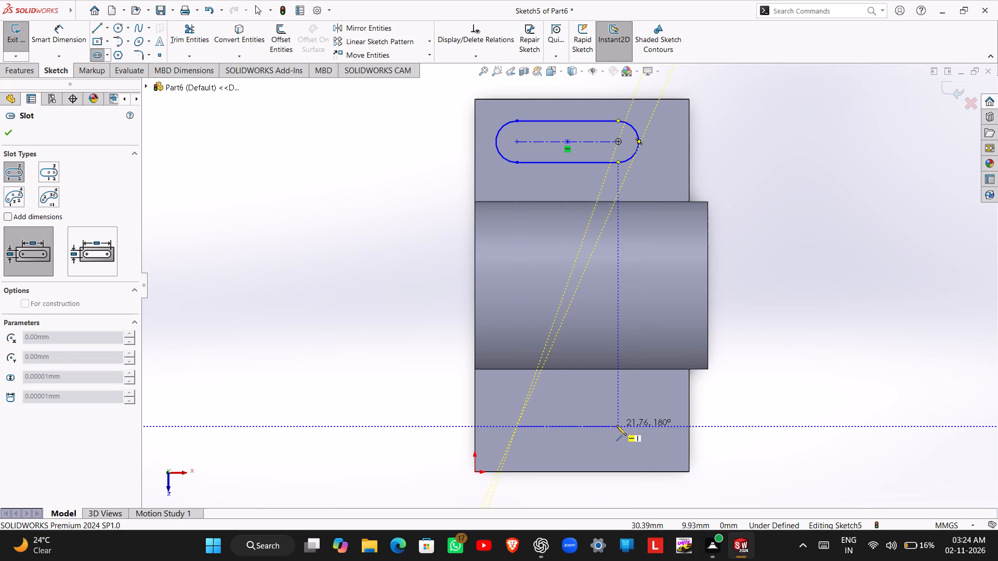
{"action": "left_click", "coordinate": [616, 425]}
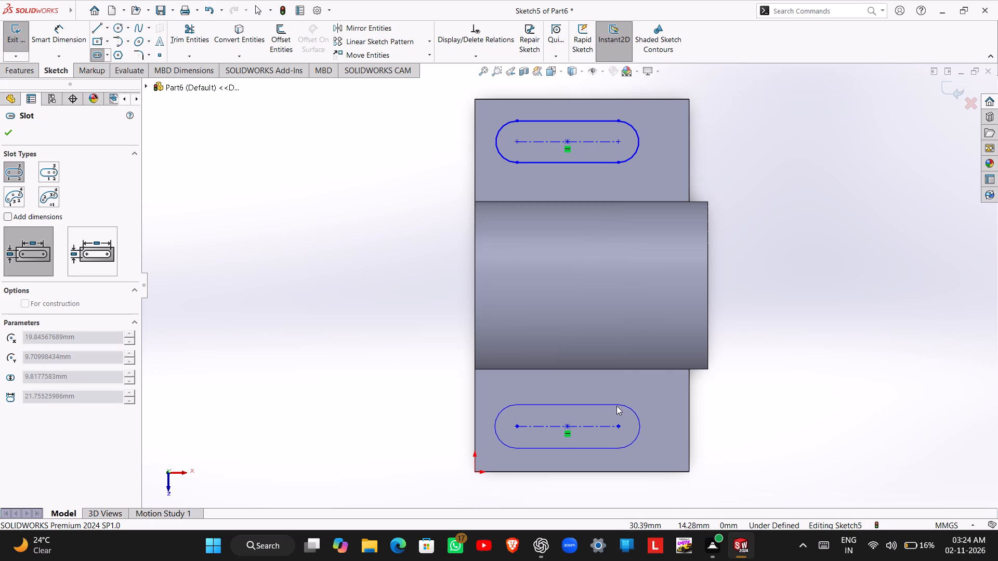
{"action": "left_click", "coordinate": [616, 401]}
{"action": "key", "text": "Escape"}
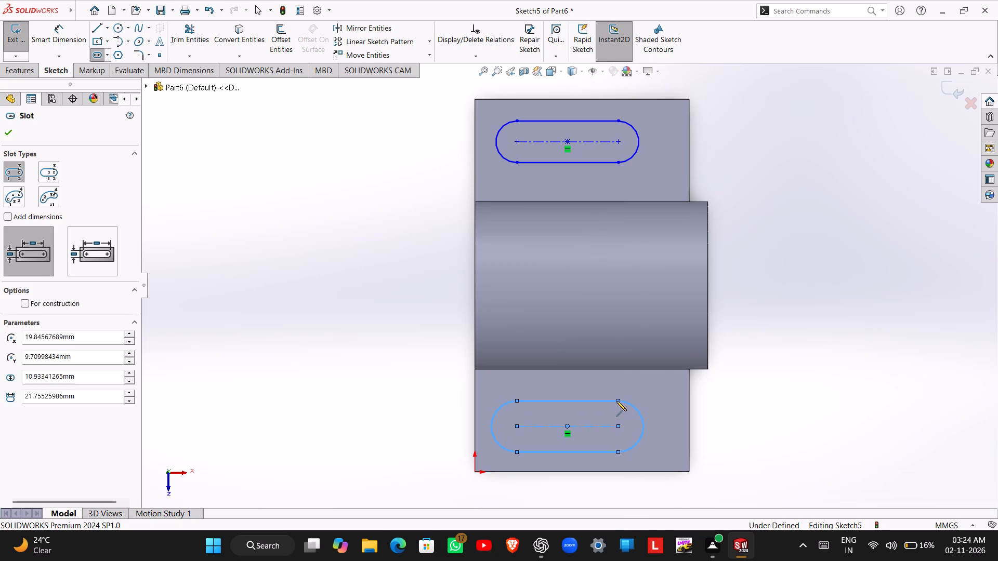
{"action": "right_click_drag", "start_coordinate": [442, 354], "coordinate": [440, 314]}
{"action": "left_click_drag", "start_coordinate": [442, 354], "coordinate": [440, 314]}
{"action": "key", "text": "Escape"}
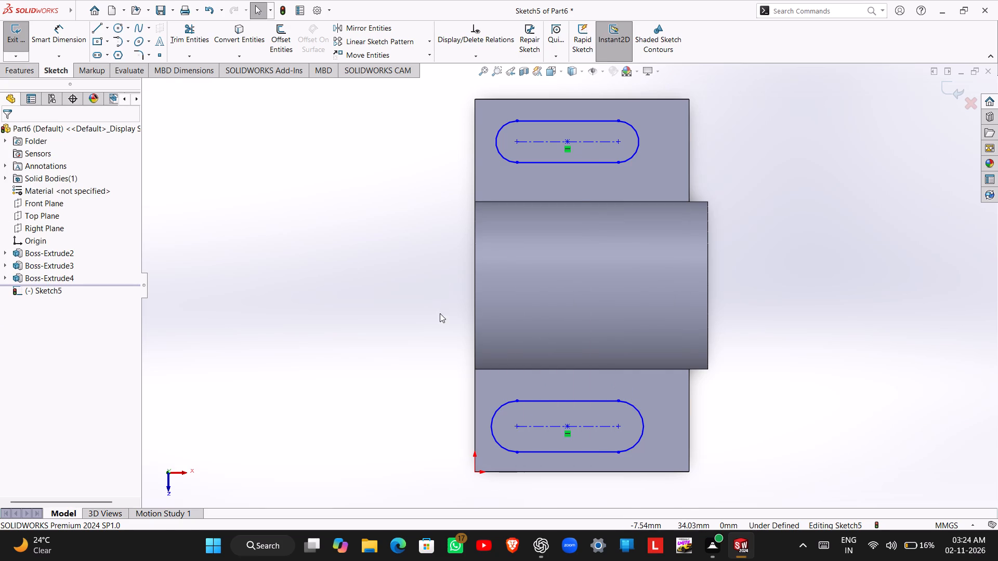
Dimension the first slot's nearer arc center 13 mm from the base's 80 mm edge through the origin.
{"action": "right_click_drag", "start_coordinate": [396, 332], "coordinate": [432, 240]}
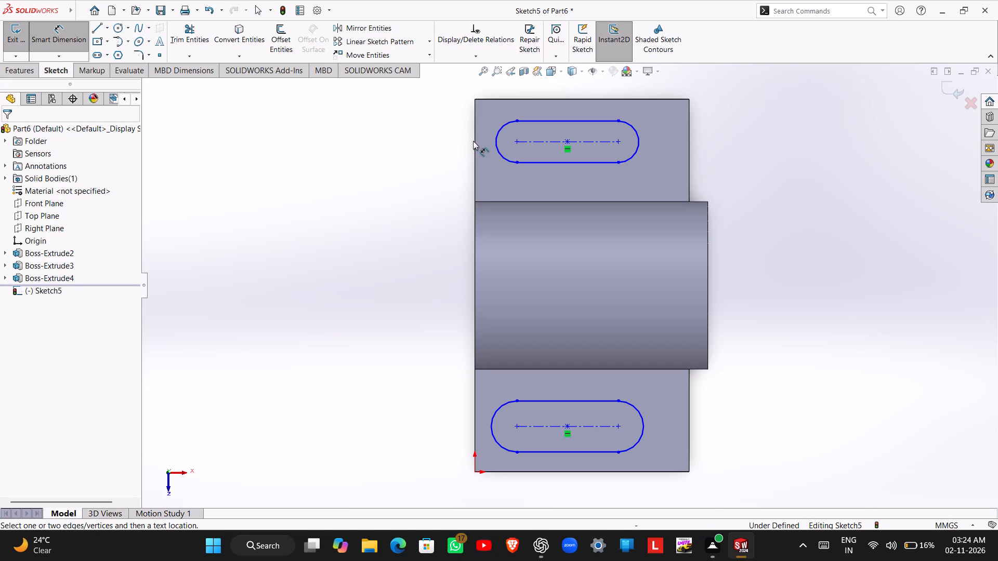
{"action": "left_click", "coordinate": [475, 142]}
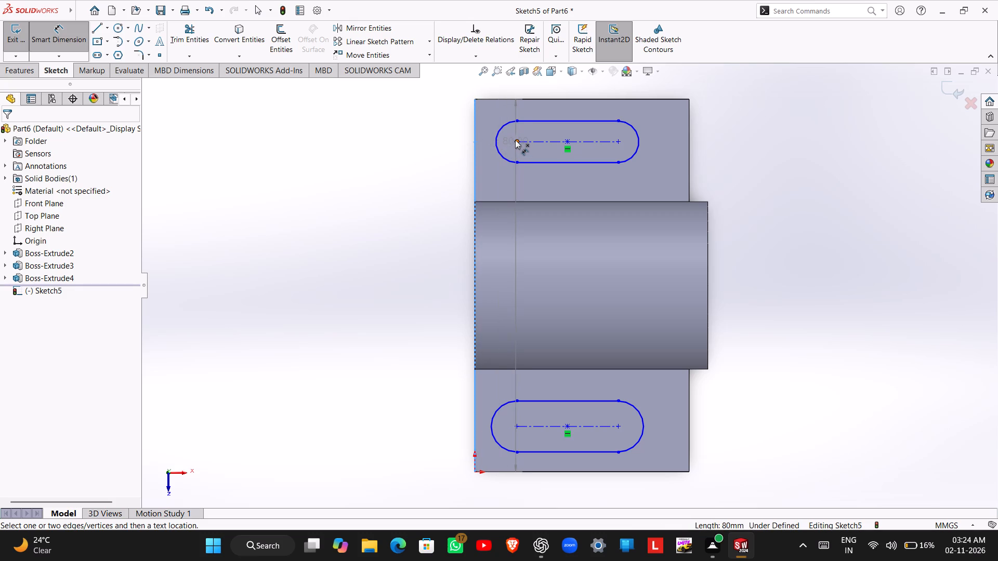
{"action": "left_click", "coordinate": [516, 139]}
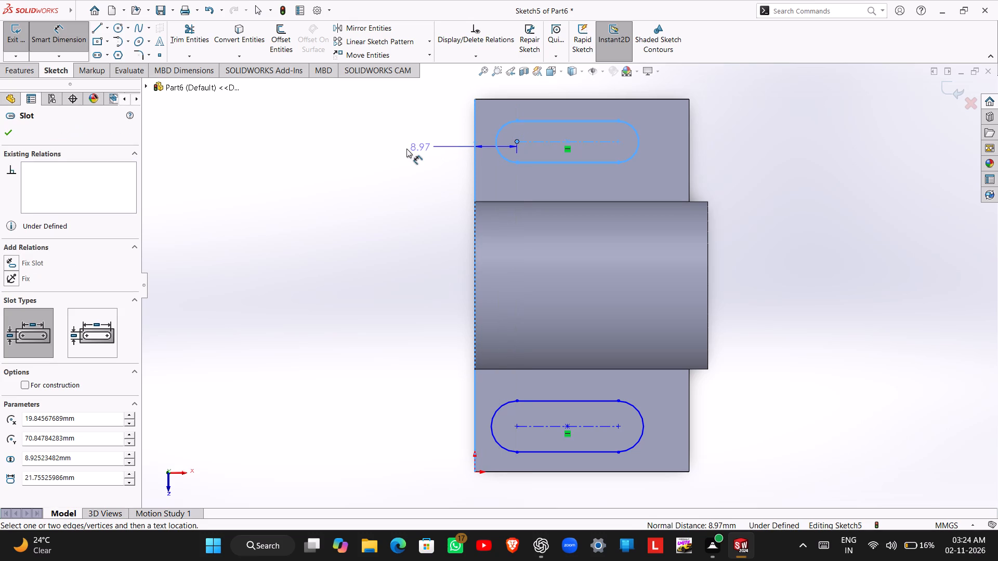
{"action": "left_click", "coordinate": [406, 149]}
{"action": "type", "text": "13"}
{"action": "key", "text": "Return"}
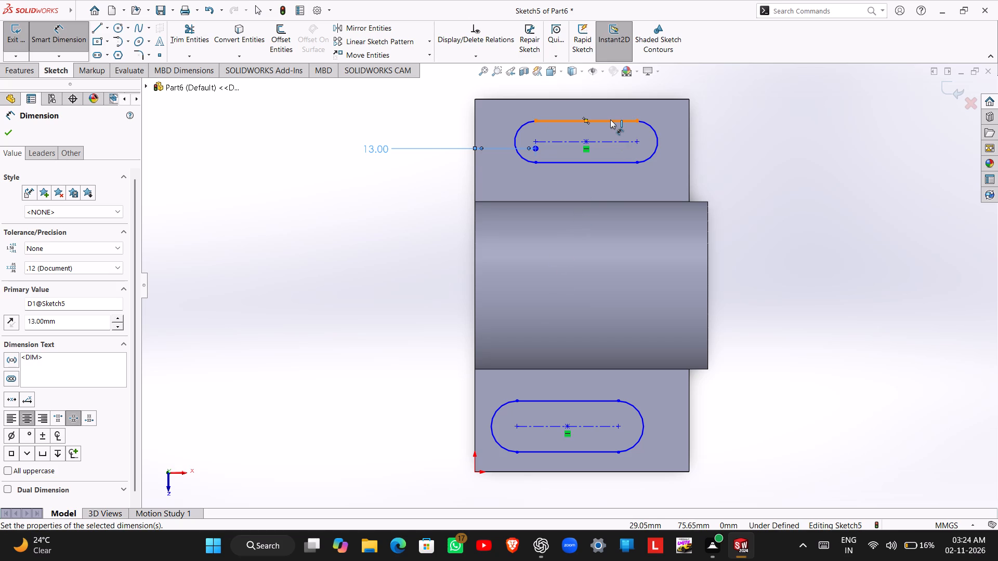
Dimension the first slot to 20 mm between its arc centers and 10 mm wide.
{"action": "left_click", "coordinate": [635, 139]}
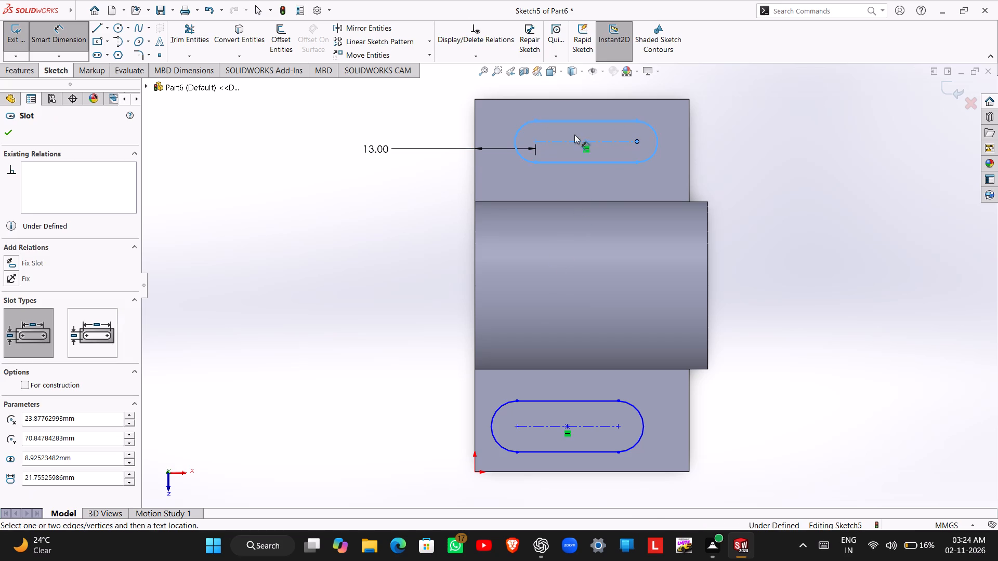
{"action": "left_click", "coordinate": [537, 139]}
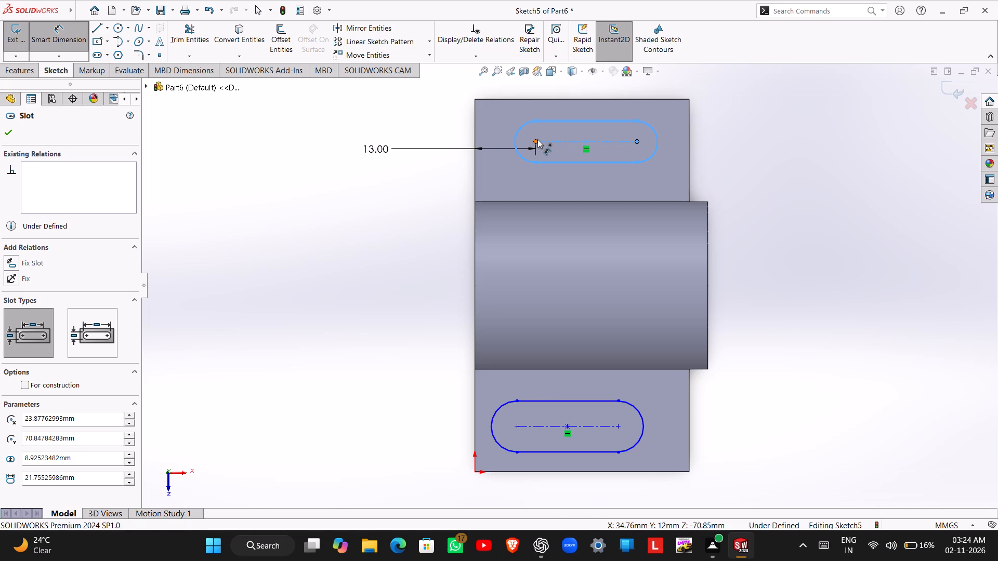
{"action": "left_click", "coordinate": [433, 113]}
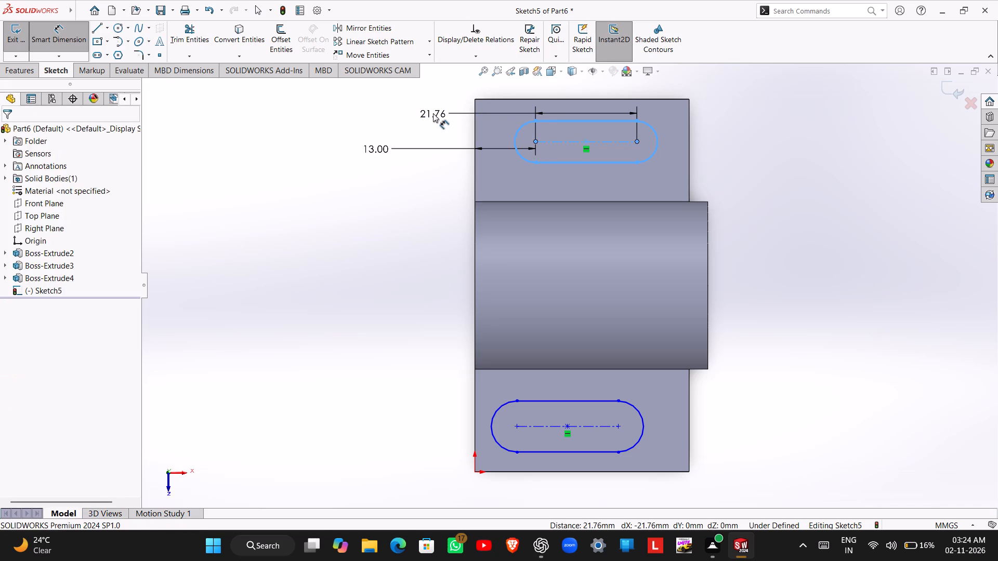
{"action": "type", "text": "20"}
{"action": "key", "text": "Return"}
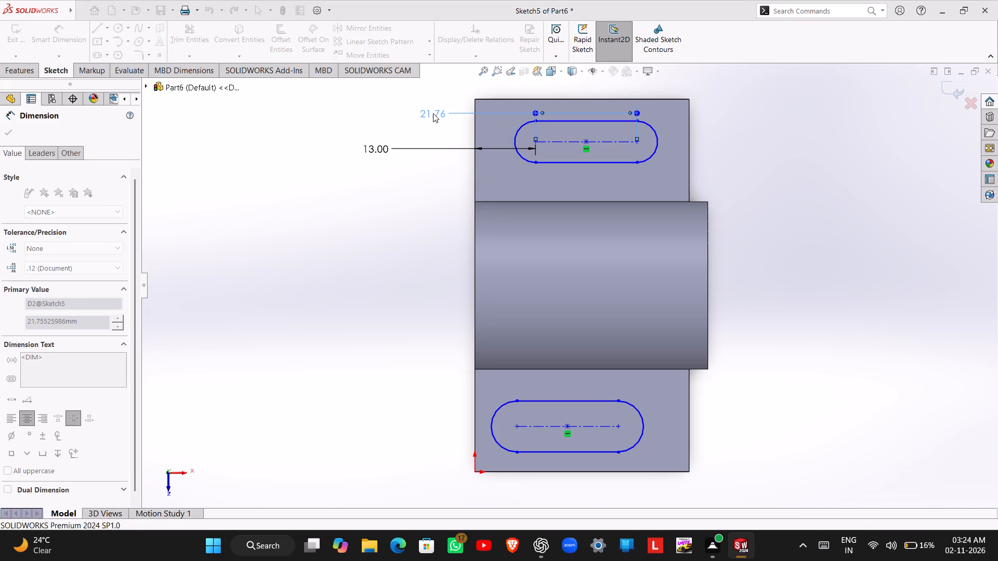
{"action": "left_click", "coordinate": [586, 121]}
{"action": "left_click", "coordinate": [576, 161]}
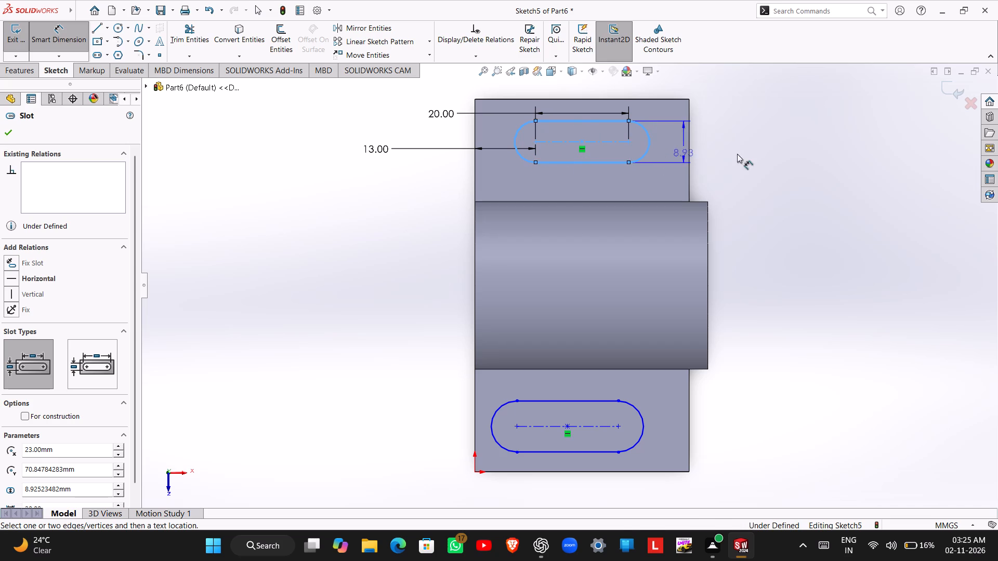
{"action": "left_click", "coordinate": [753, 156]}
{"action": "type", "text": "10"}
{"action": "key", "text": "Return"}
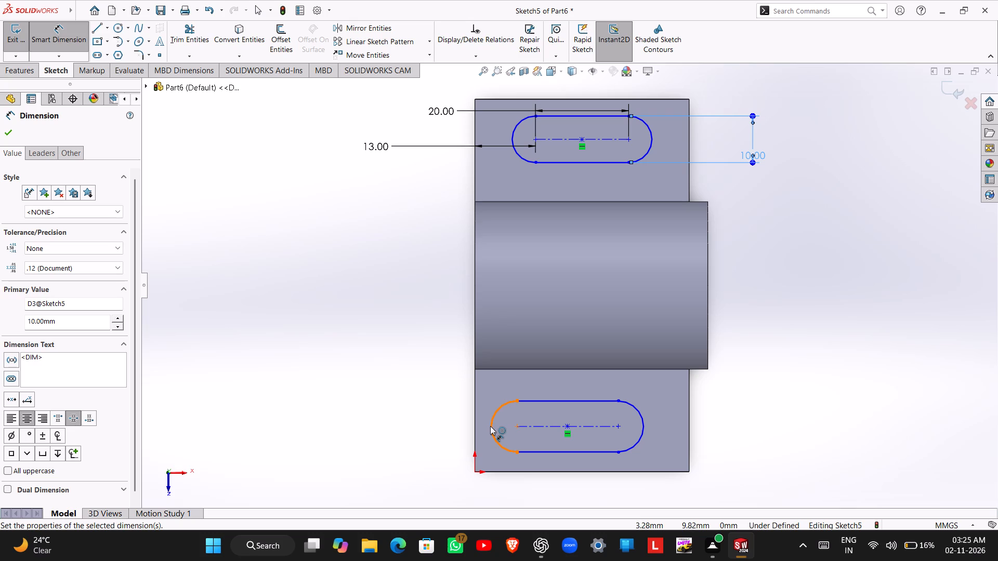
Dimension the second slot's nearer arc center 13 mm from the same 80 mm base edge.
{"action": "left_click", "coordinate": [517, 423]}
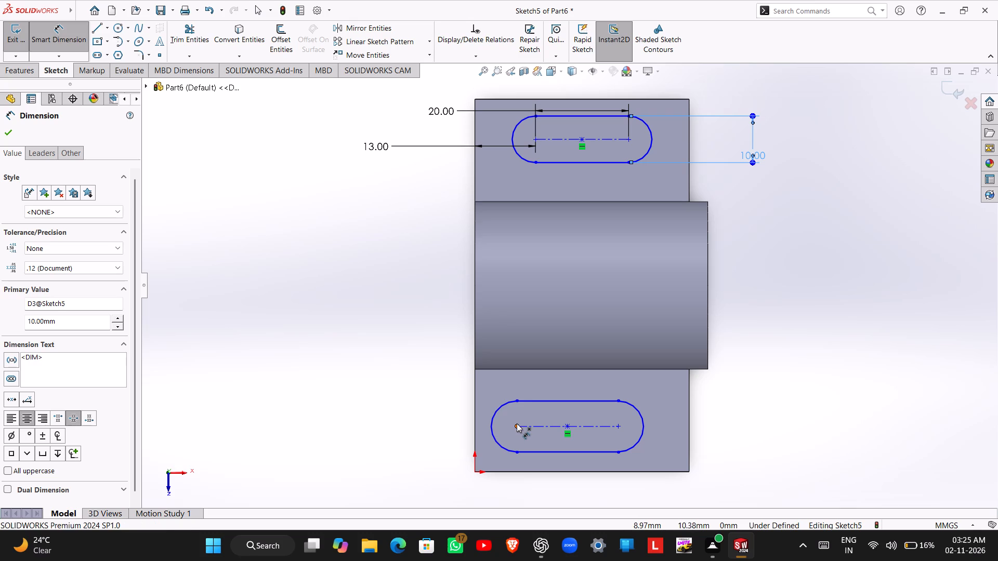
{"action": "left_click", "coordinate": [476, 429]}
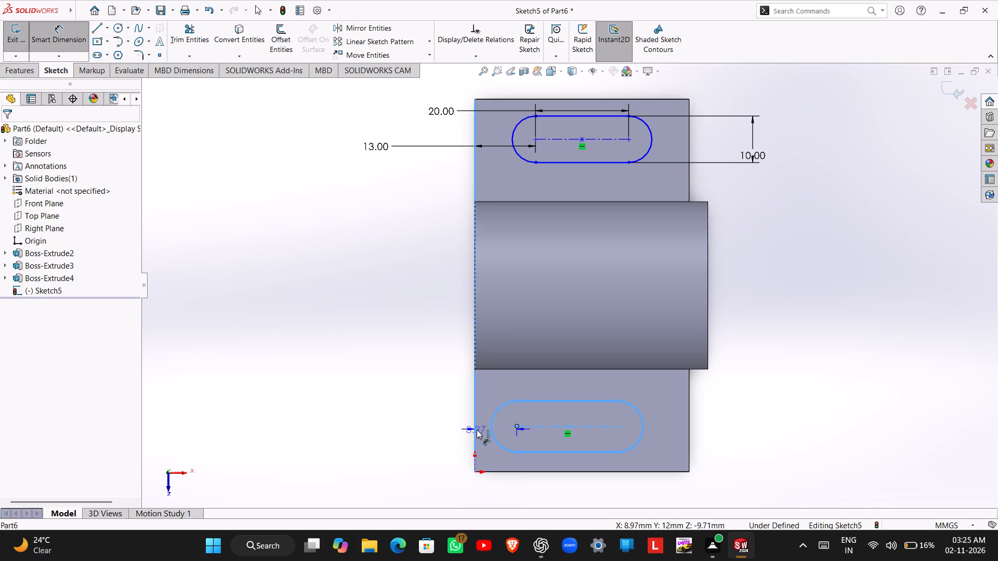
{"action": "left_click", "coordinate": [413, 418]}
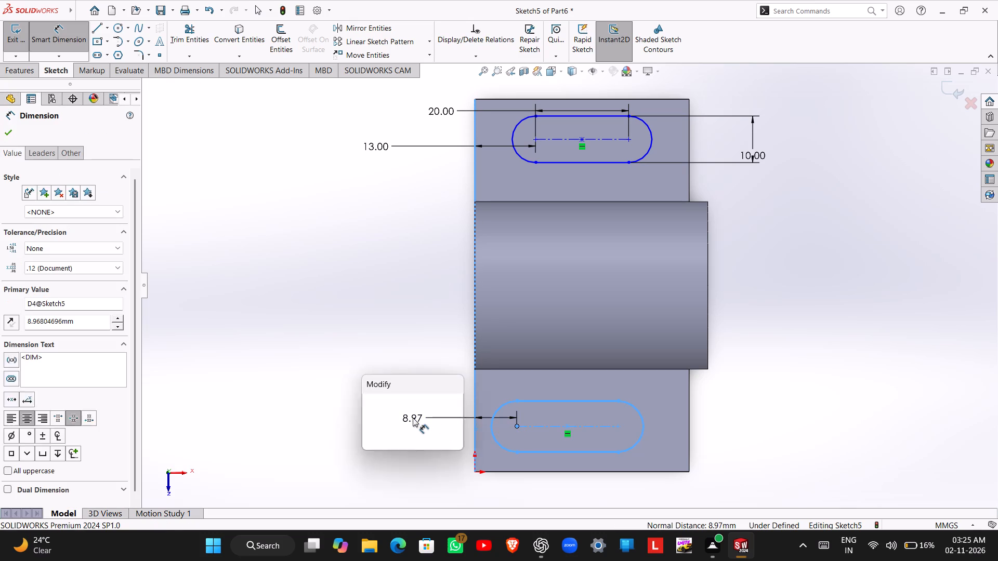
{"action": "type", "text": "13"}
{"action": "key", "text": "Return"}
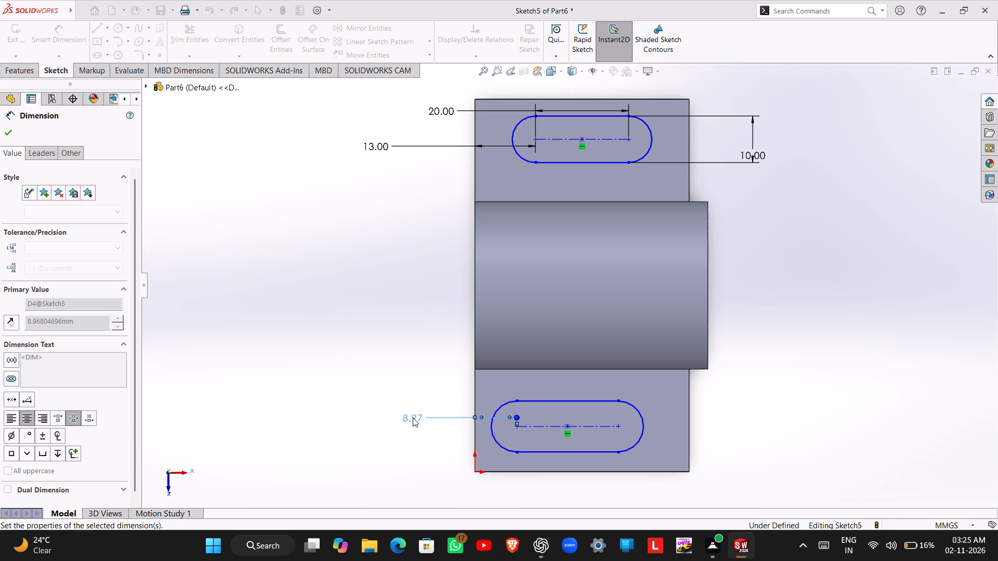
Dimension the second slot to 10 mm wide and 20 mm between its arc centers, and finish the sketch.
{"action": "left_click", "coordinate": [614, 398]}
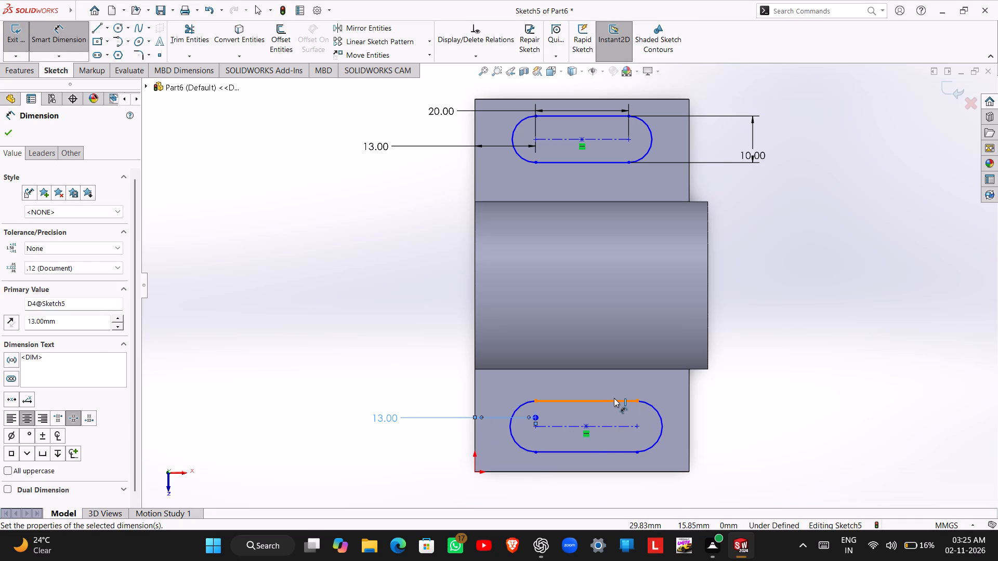
{"action": "left_click", "coordinate": [583, 451]}
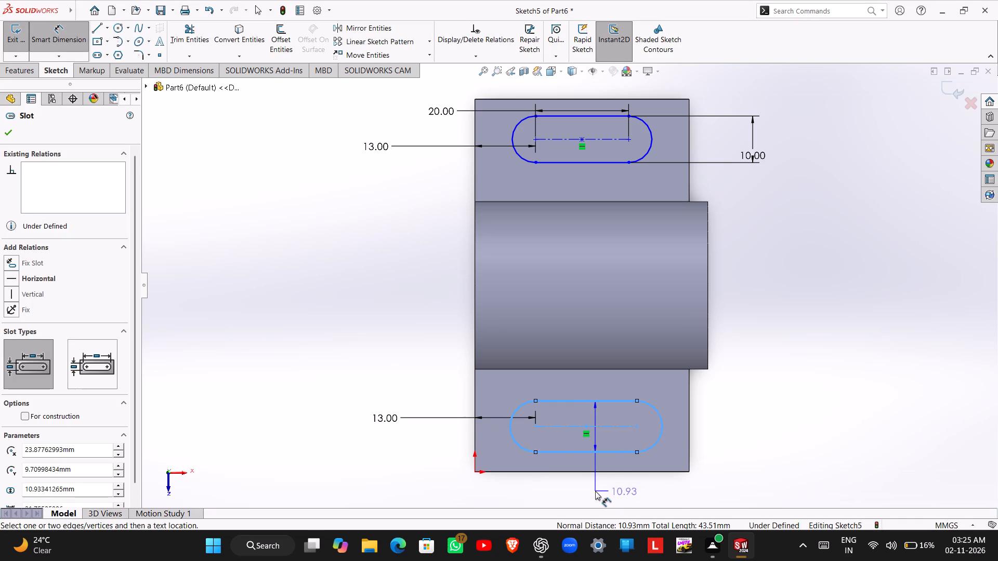
{"action": "left_click", "coordinate": [595, 491]}
{"action": "type", "text": "10"}
{"action": "key", "text": "Return"}
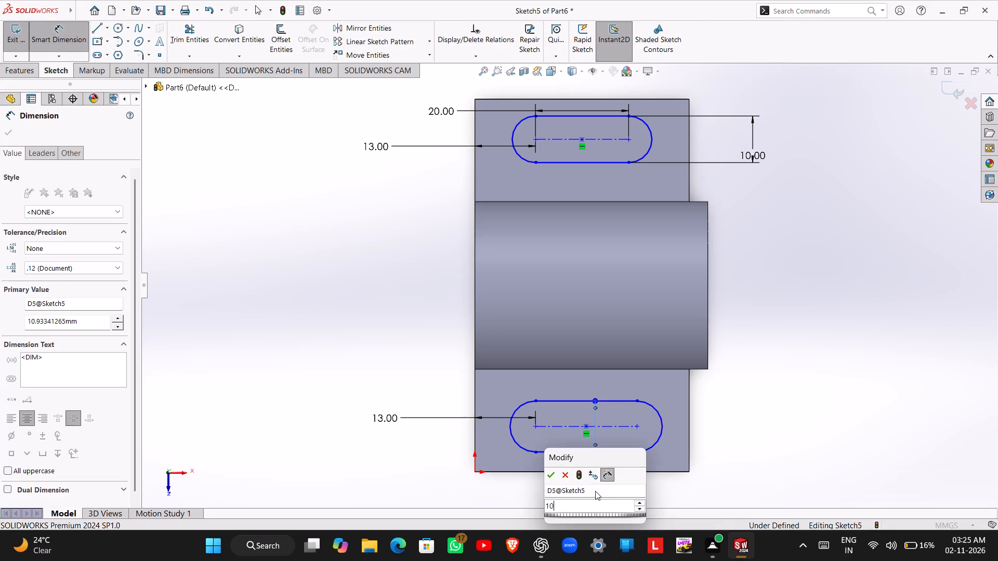
{"action": "left_click", "coordinate": [536, 430]}
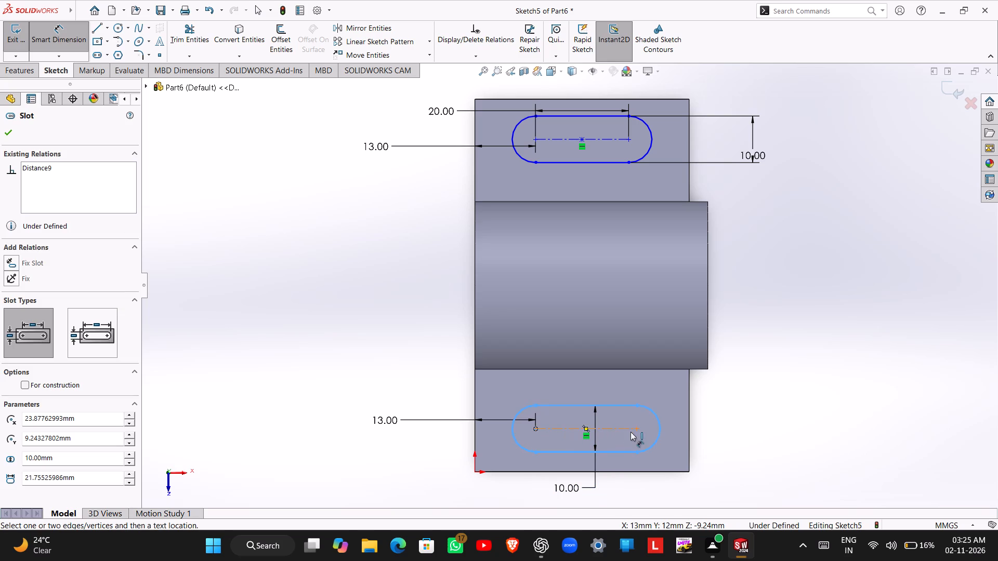
{"action": "left_click", "coordinate": [636, 428]}
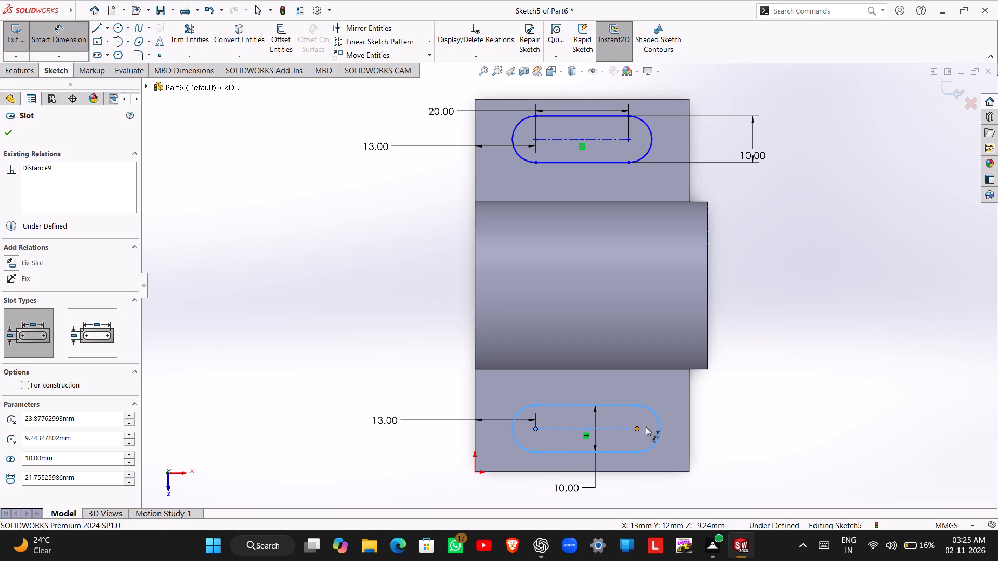
{"action": "left_click", "coordinate": [757, 428]}
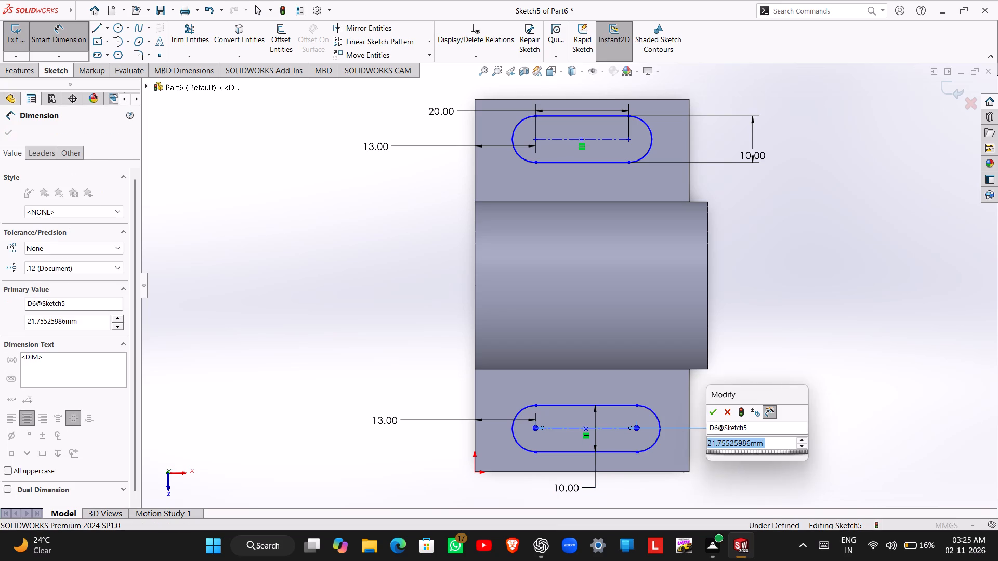
{"action": "type", "text": "20"}
{"action": "key", "text": "Return"}
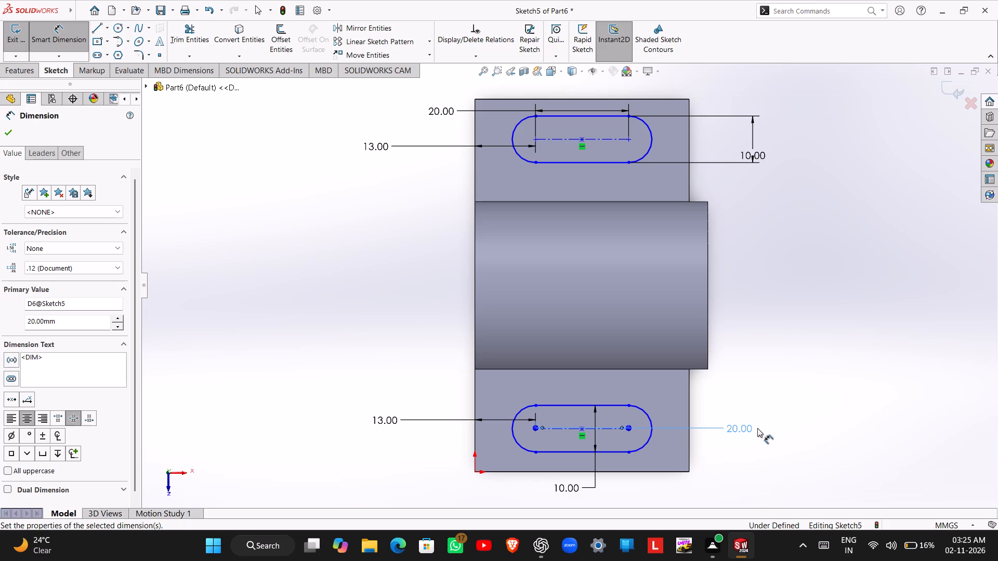
{"action": "key", "text": "Escape"}
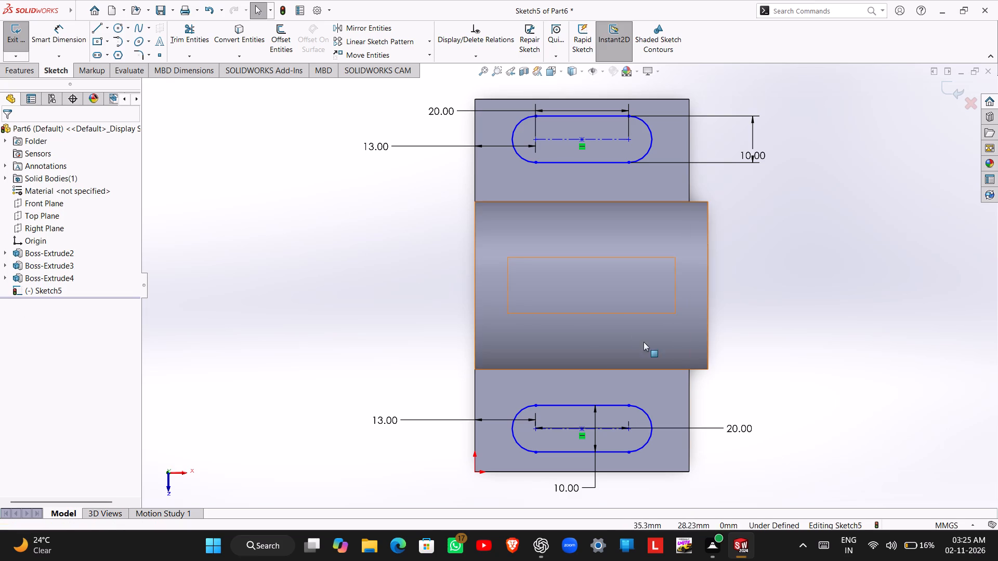
{"action": "left_click", "coordinate": [16, 38]}
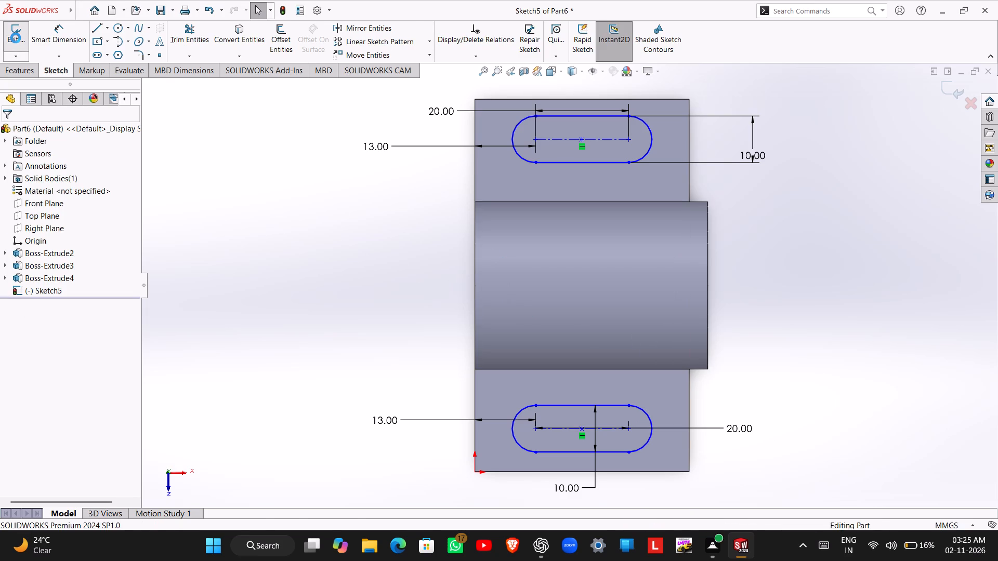
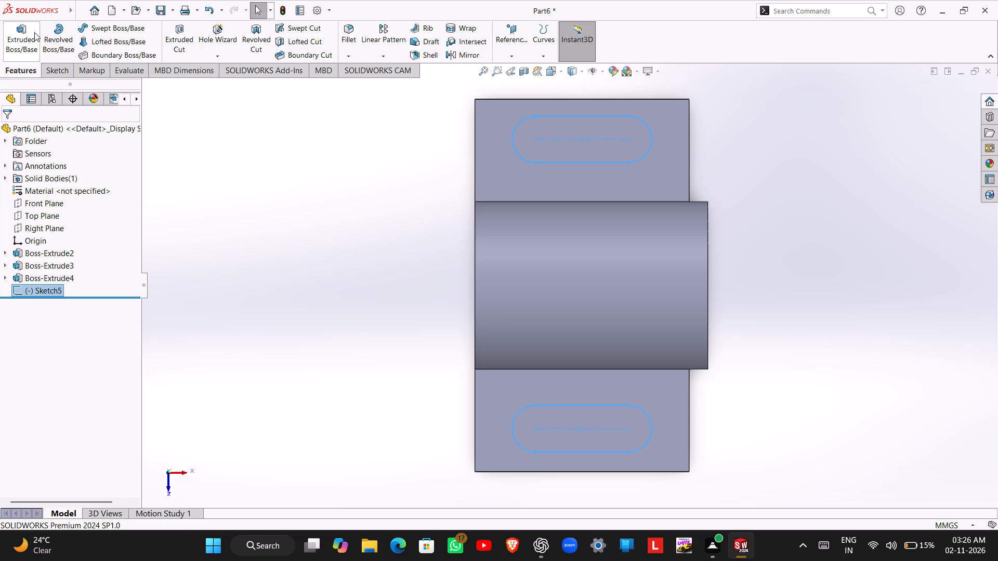
Cut both slot profiles through the base with an Extruded Cut set to Through All.
{"action": "left_click", "coordinate": [166, 35]}
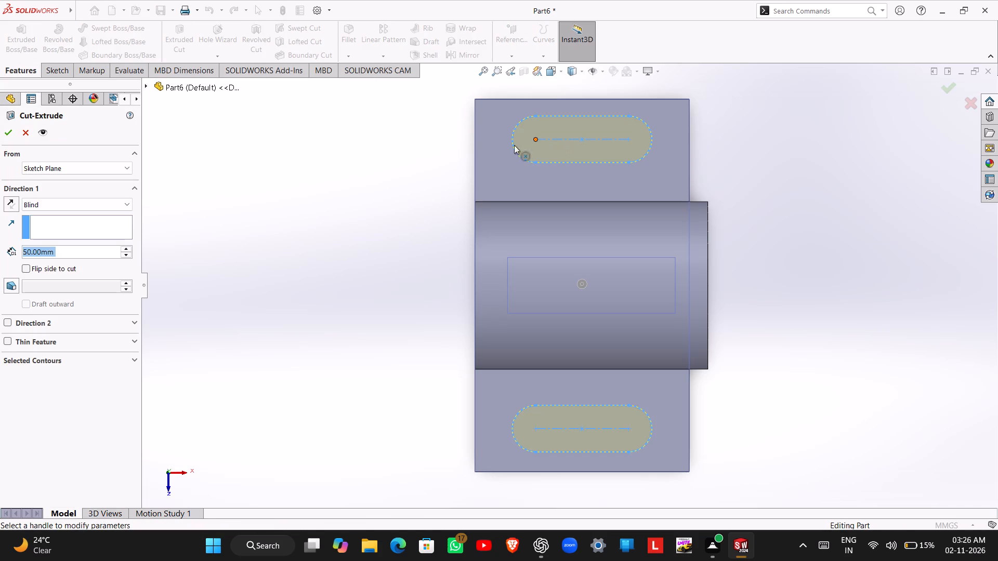
{"action": "left_click", "coordinate": [54, 197]}
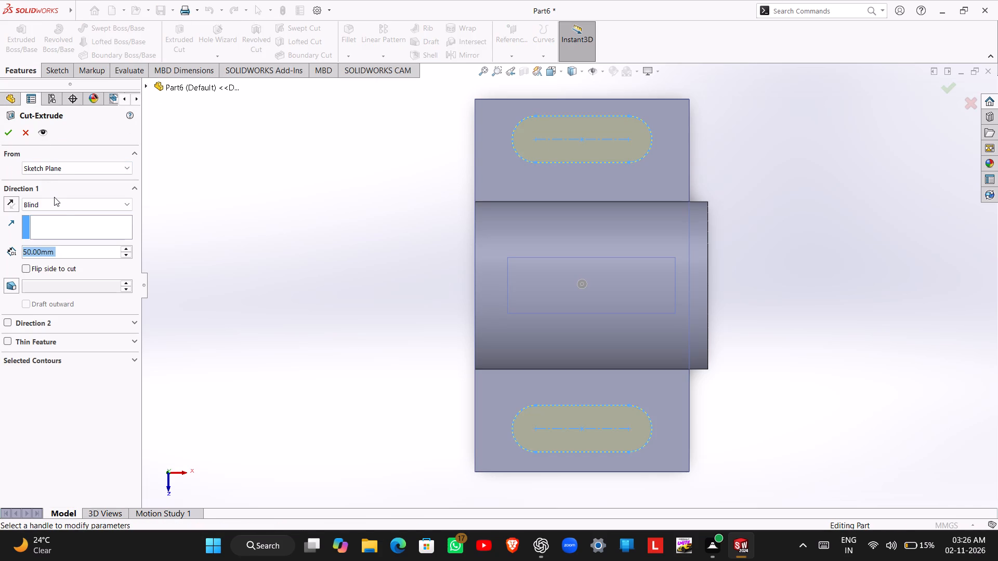
{"action": "left_click", "coordinate": [61, 203]}
{"action": "left_click", "coordinate": [65, 226]}
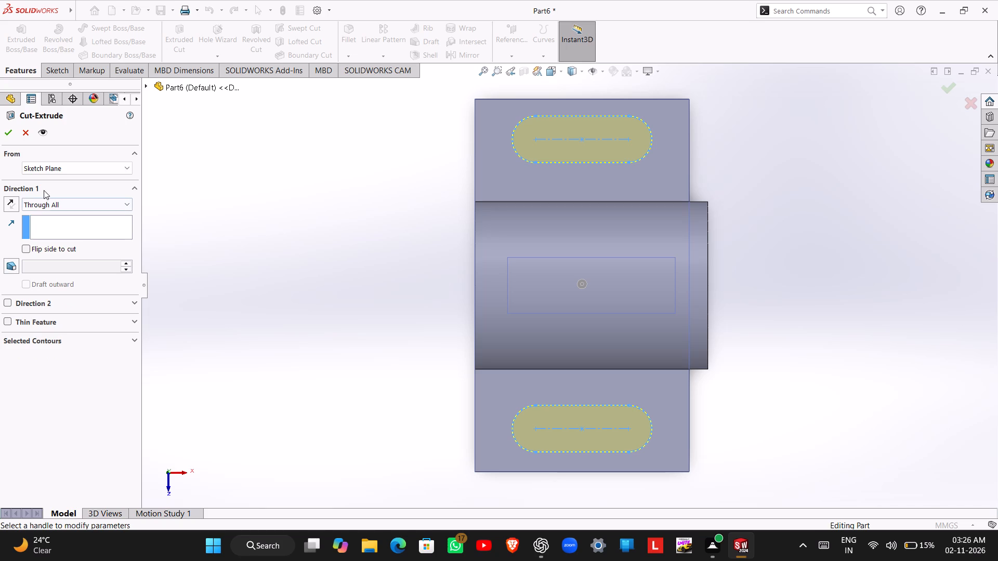
{"action": "left_click", "coordinate": [9, 132]}
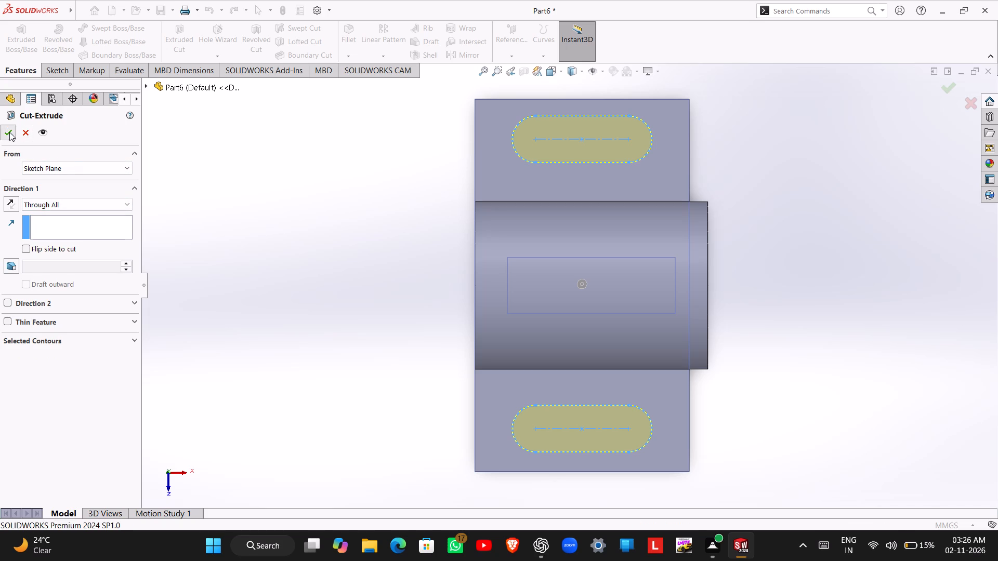
Examine the bracket and its two cut slots from several sides.
{"action": "middle_click", "coordinate": [467, 207]}
{"action": "middle_click_drag", "start_coordinate": [466, 207], "coordinate": [454, 203]}
{"action": "middle_click", "coordinate": [379, 192]}
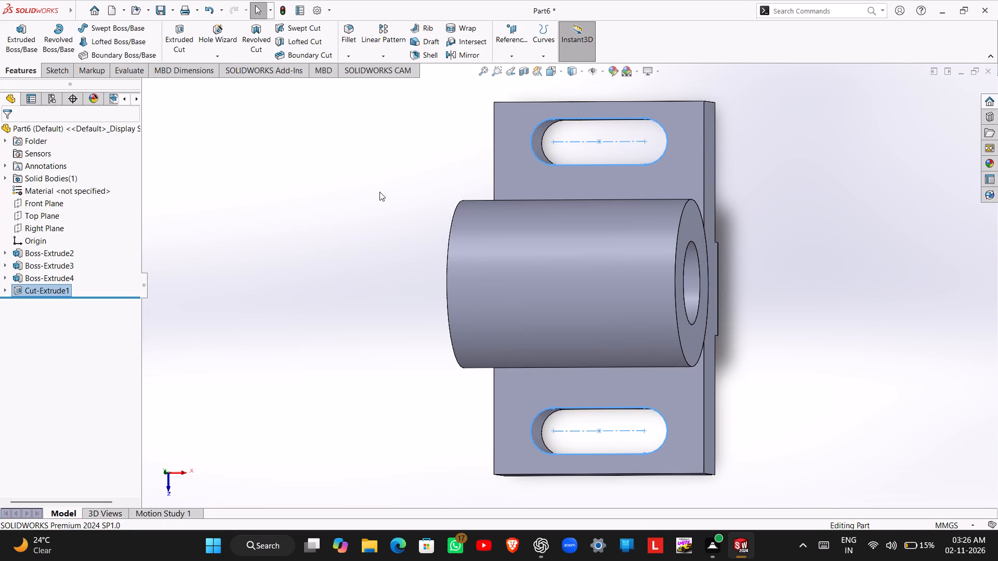
{"action": "middle_click_drag", "start_coordinate": [944, 350], "coordinate": [970, 458]}
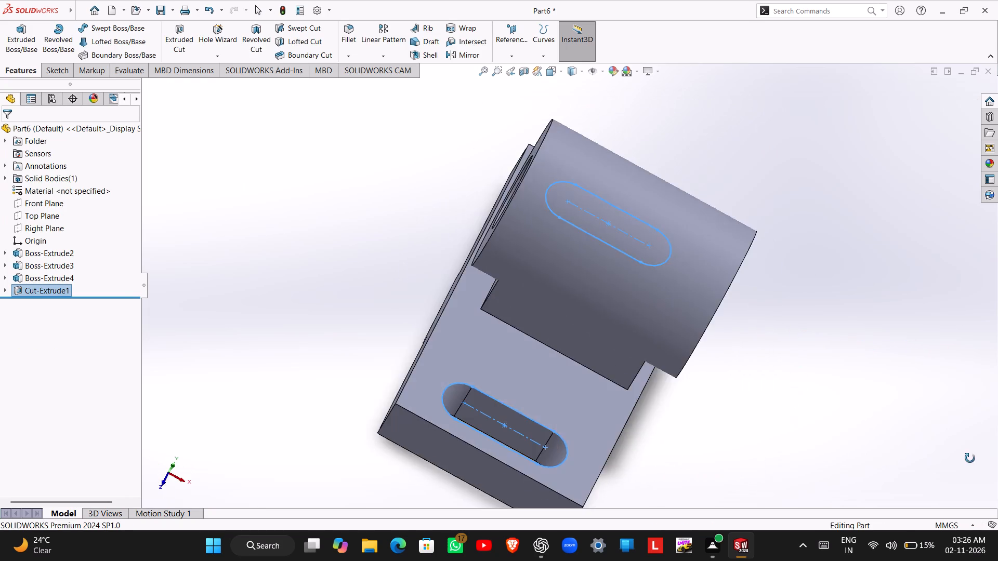
{"action": "middle_click_drag", "start_coordinate": [970, 458], "coordinate": [884, 428]}
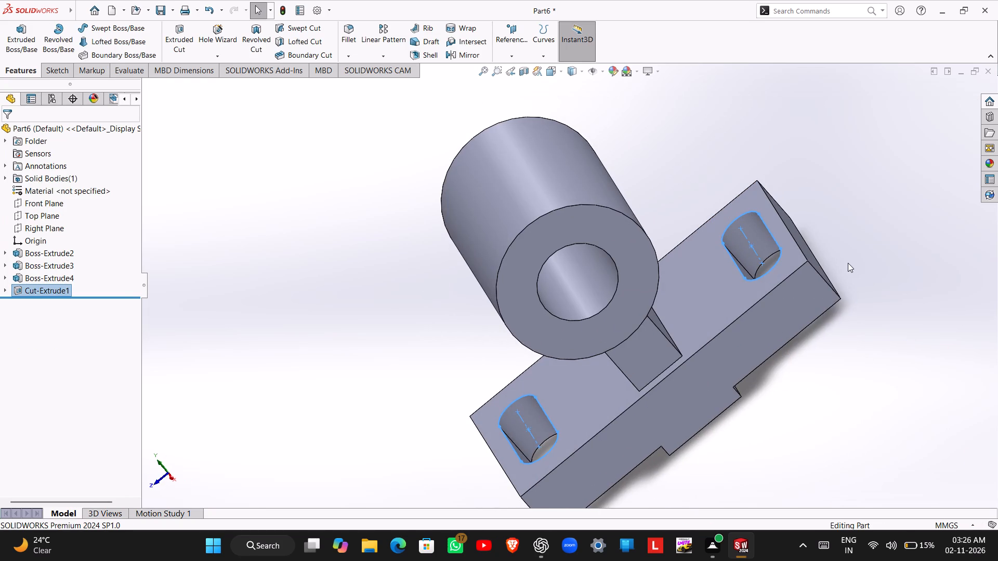
{"action": "middle_click_drag", "start_coordinate": [848, 263], "coordinate": [869, 160]}
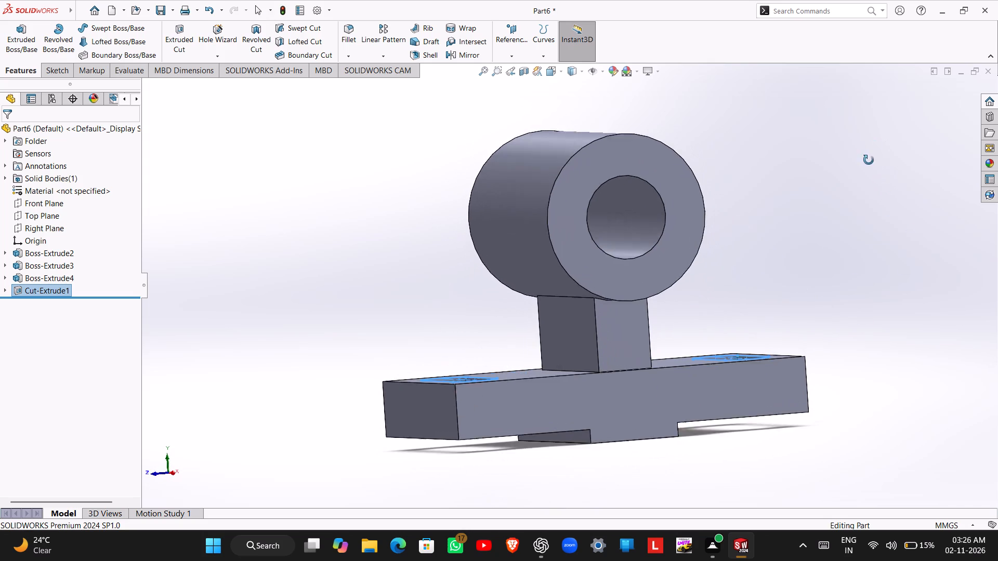
{"action": "middle_click_drag", "start_coordinate": [869, 160], "coordinate": [869, 194]}
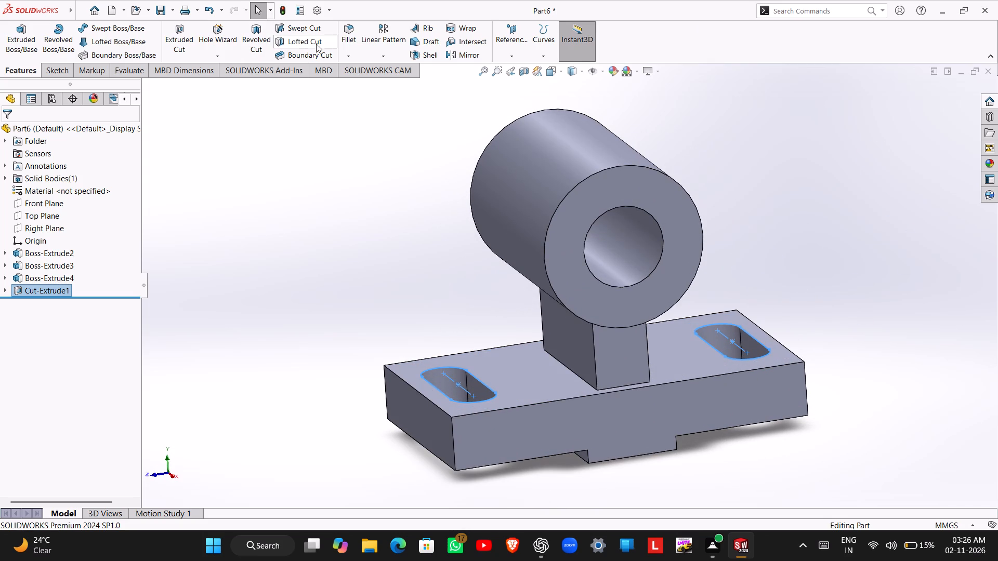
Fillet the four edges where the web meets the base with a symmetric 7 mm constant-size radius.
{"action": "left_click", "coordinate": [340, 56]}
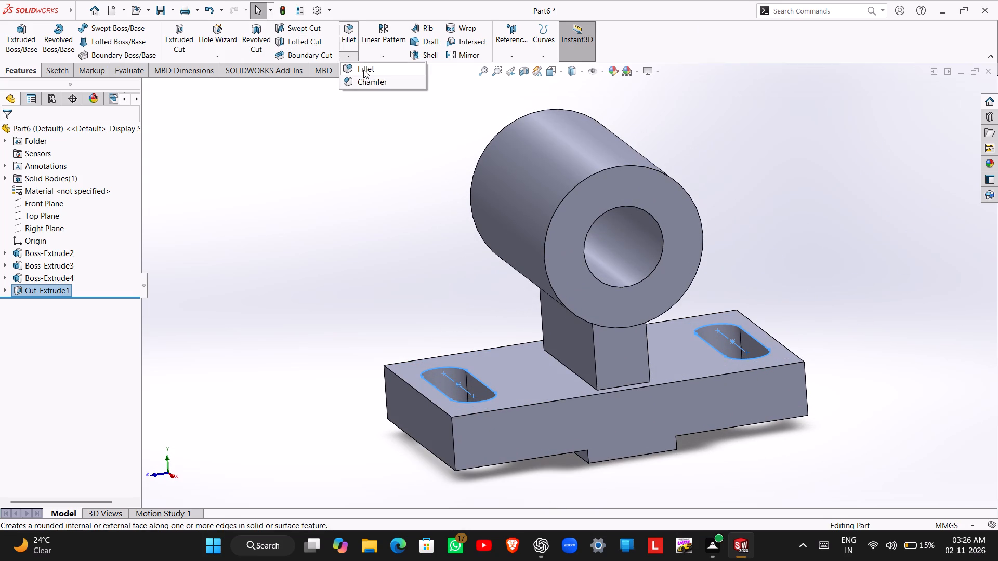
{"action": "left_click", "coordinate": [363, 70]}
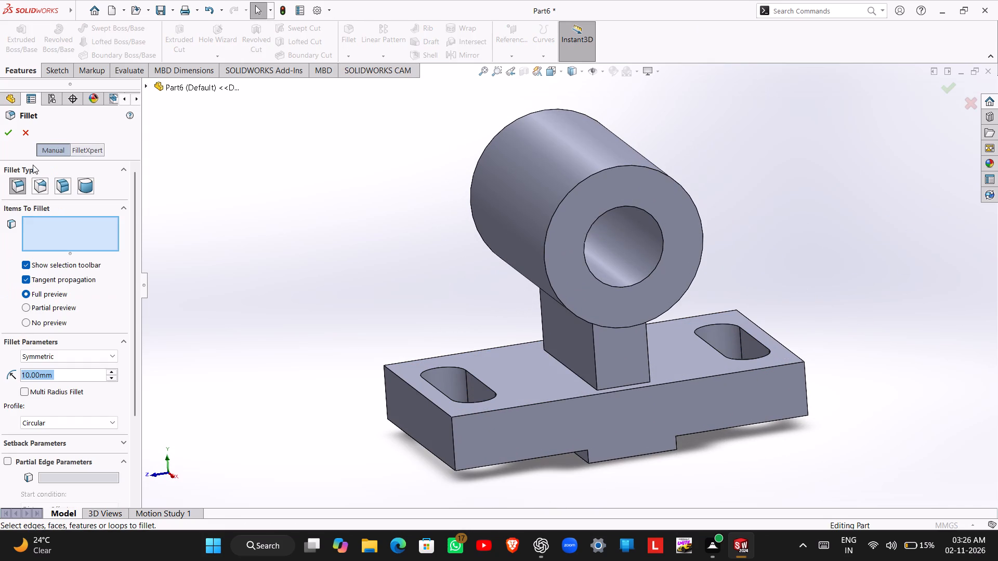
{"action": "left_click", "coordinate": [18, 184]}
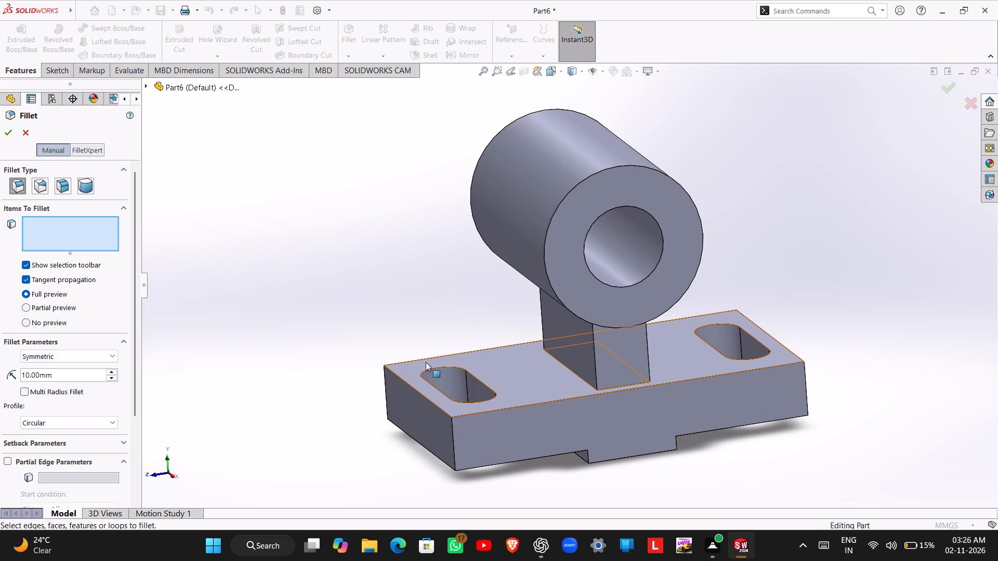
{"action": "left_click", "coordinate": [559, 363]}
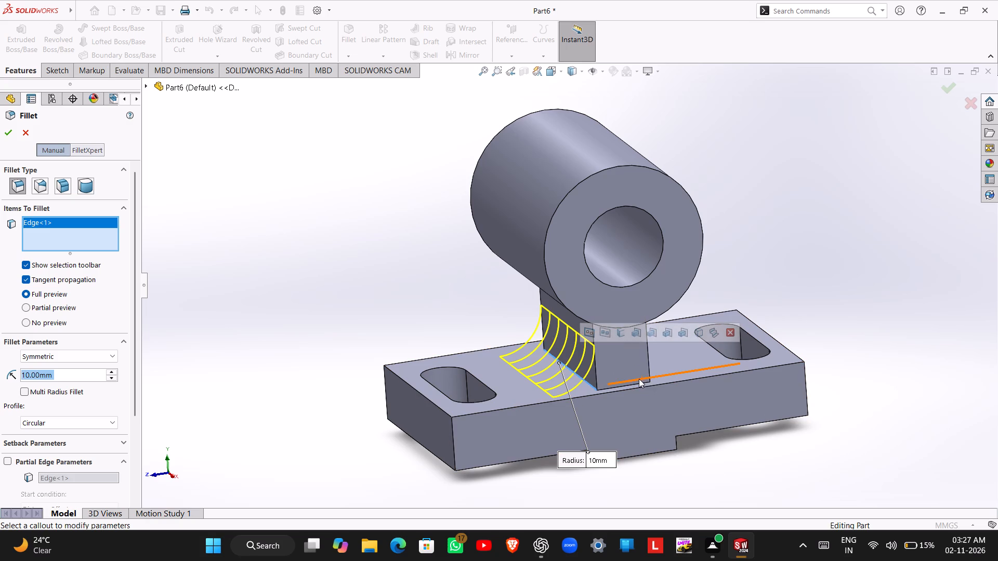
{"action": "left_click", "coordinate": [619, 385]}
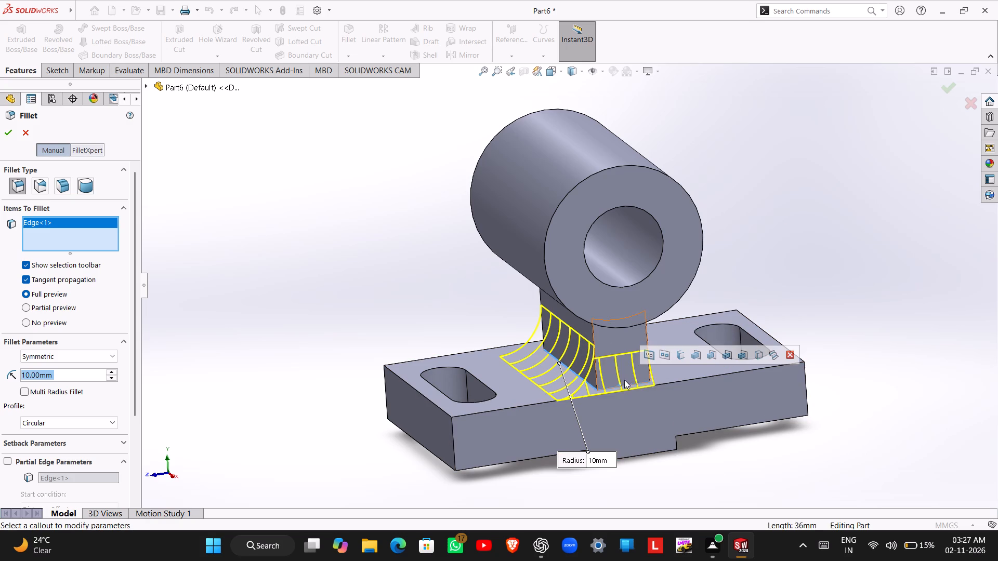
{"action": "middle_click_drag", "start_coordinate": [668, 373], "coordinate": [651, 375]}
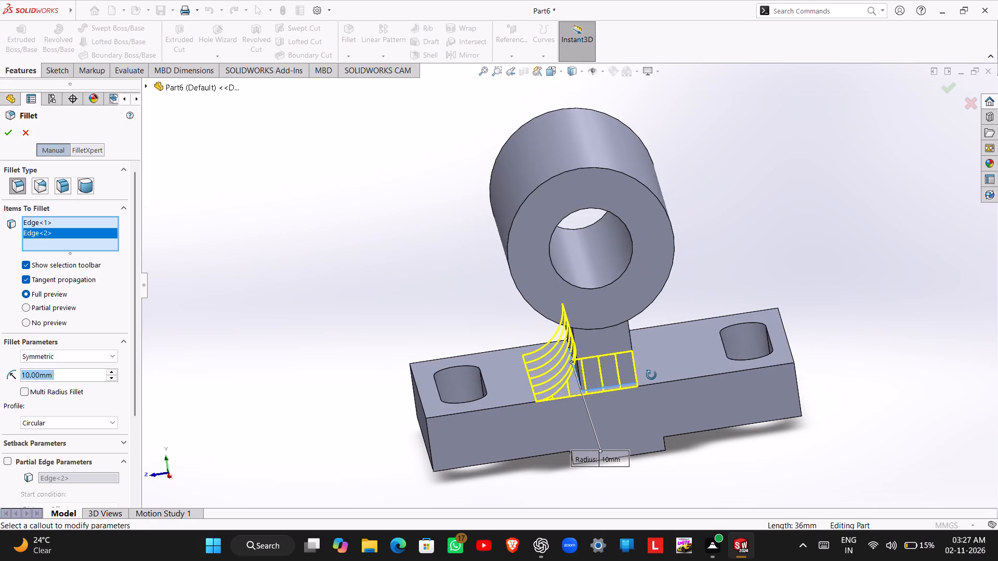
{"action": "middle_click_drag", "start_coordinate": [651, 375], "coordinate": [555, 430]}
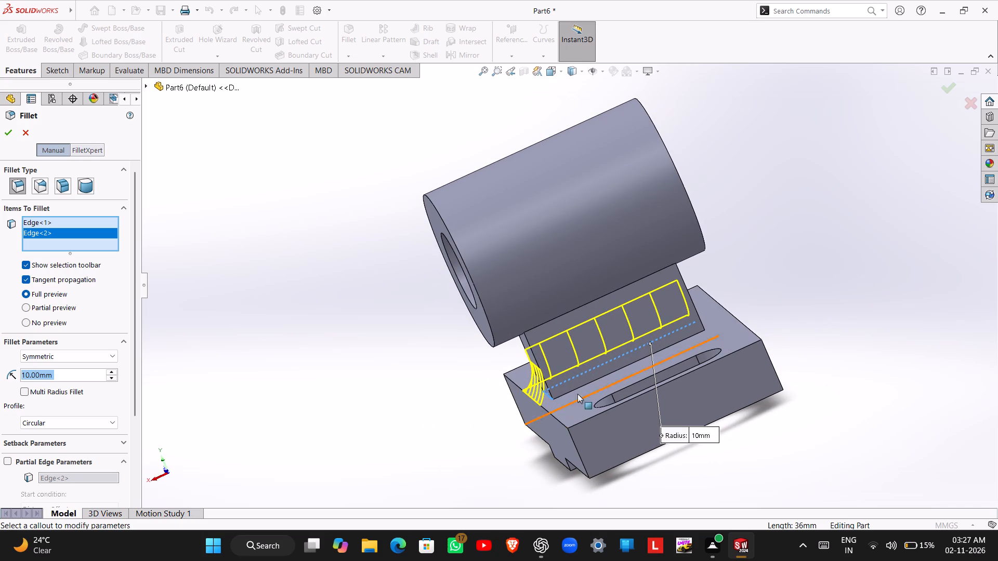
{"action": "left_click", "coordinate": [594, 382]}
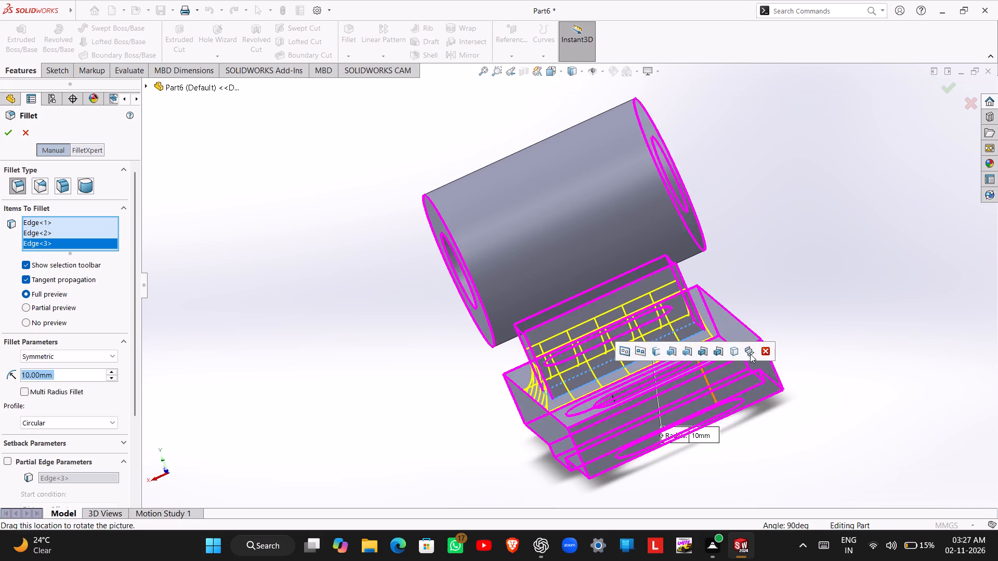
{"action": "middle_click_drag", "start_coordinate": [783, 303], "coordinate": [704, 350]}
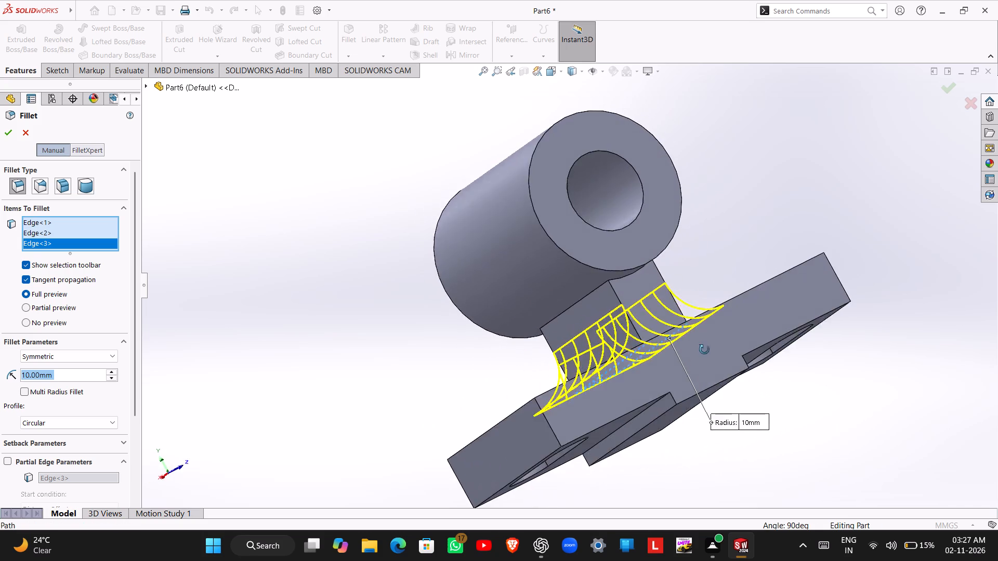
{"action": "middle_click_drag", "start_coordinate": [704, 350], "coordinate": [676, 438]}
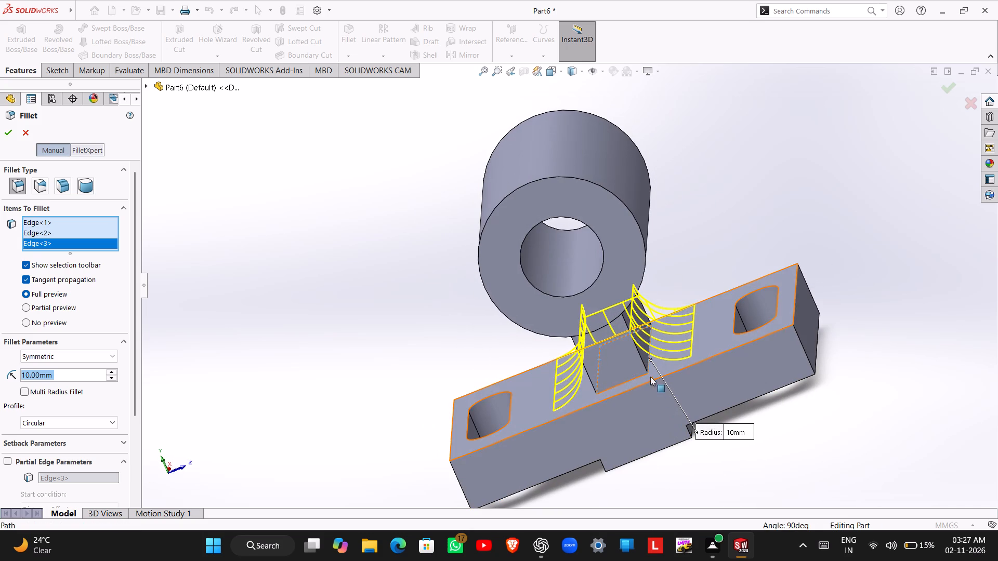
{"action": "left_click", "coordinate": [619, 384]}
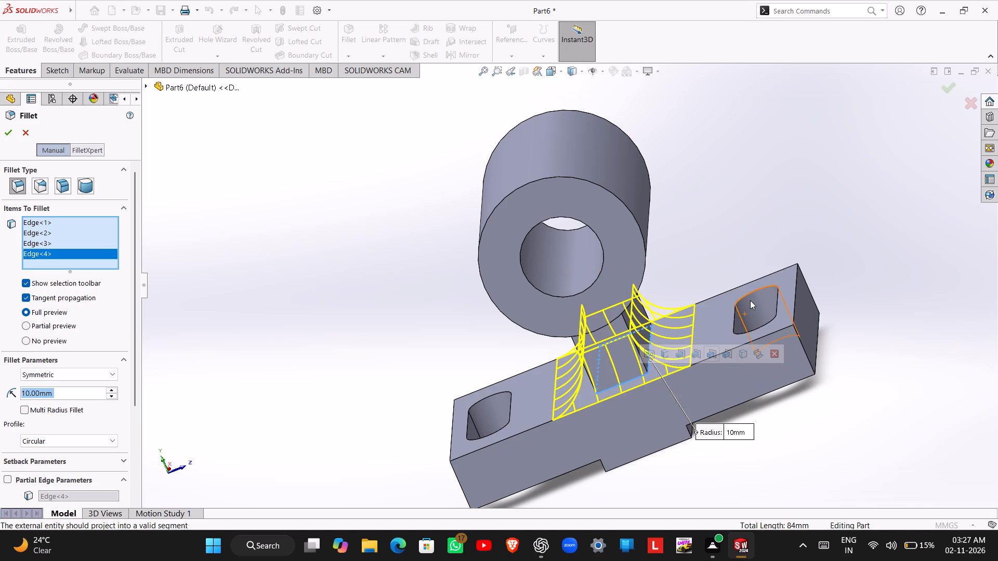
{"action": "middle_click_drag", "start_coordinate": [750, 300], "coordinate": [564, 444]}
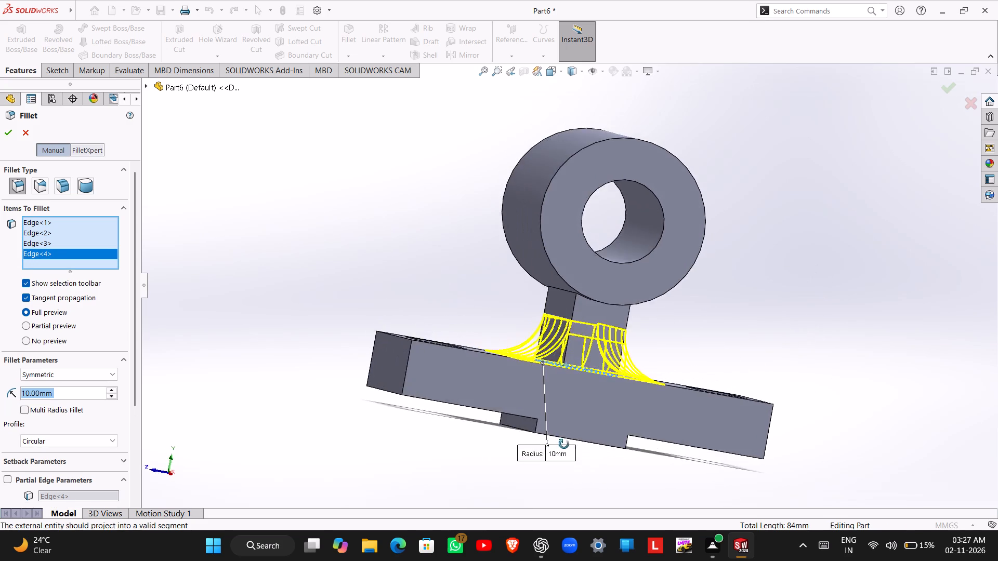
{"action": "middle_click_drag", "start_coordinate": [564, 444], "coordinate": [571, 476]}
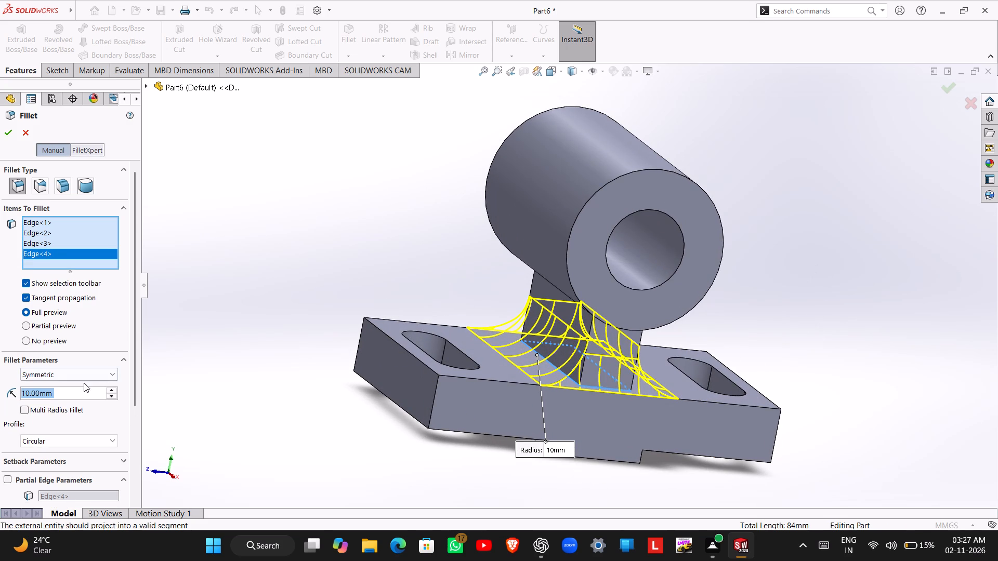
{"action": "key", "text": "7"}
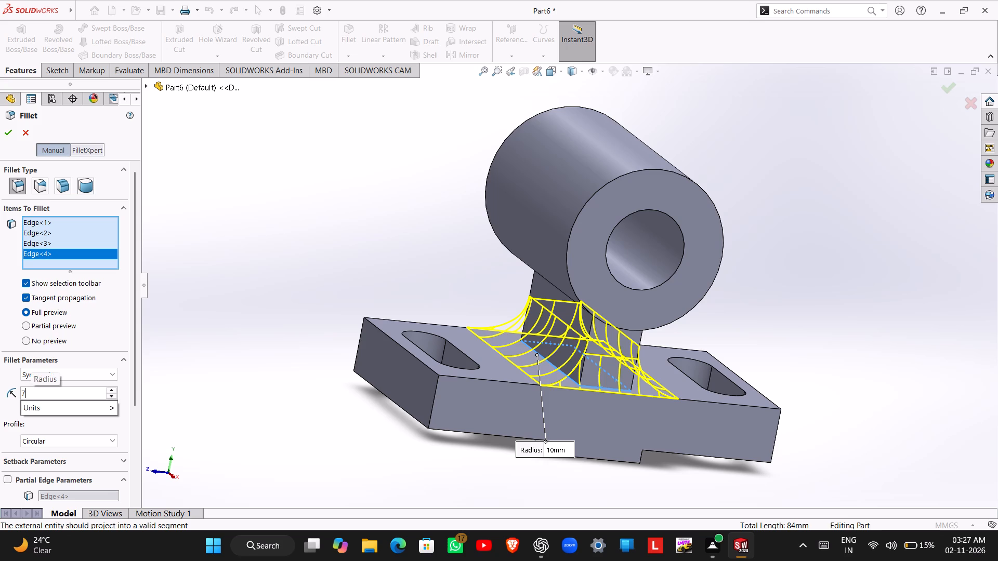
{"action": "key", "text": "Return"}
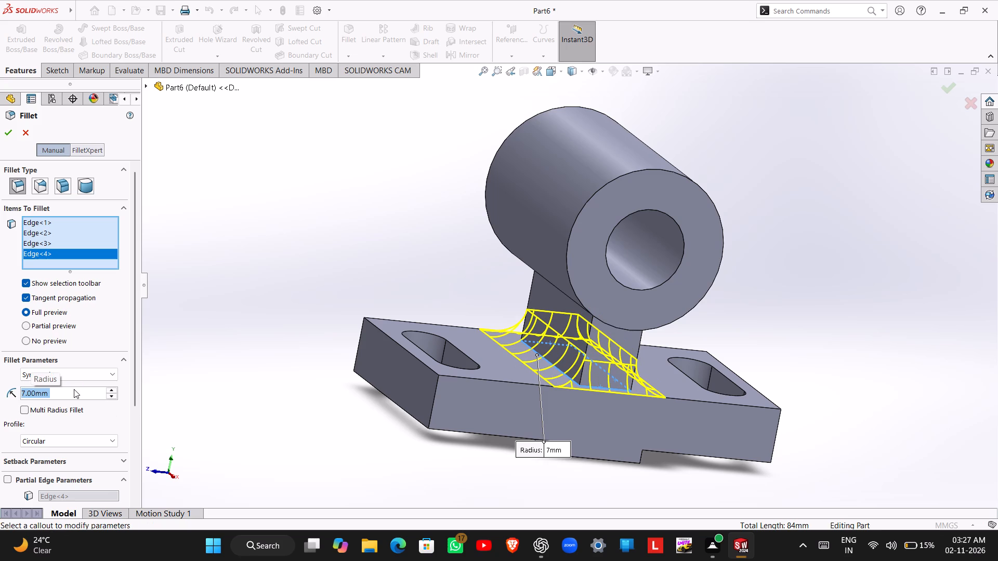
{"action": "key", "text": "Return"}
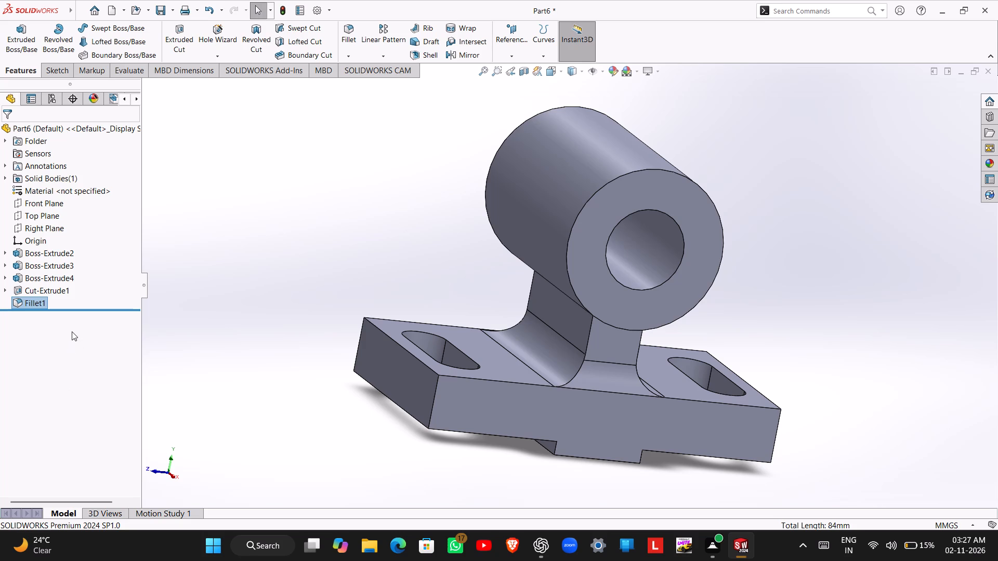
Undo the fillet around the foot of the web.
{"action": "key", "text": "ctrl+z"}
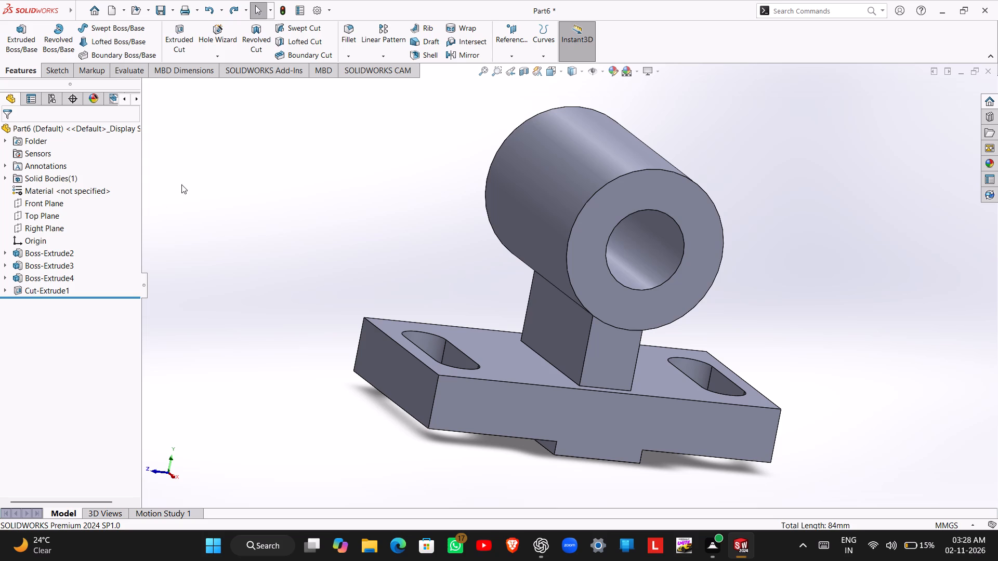
Fillet the four edges where the web meets the base with a symmetric 2.5 mm radius.
{"action": "left_click", "coordinate": [349, 56]}
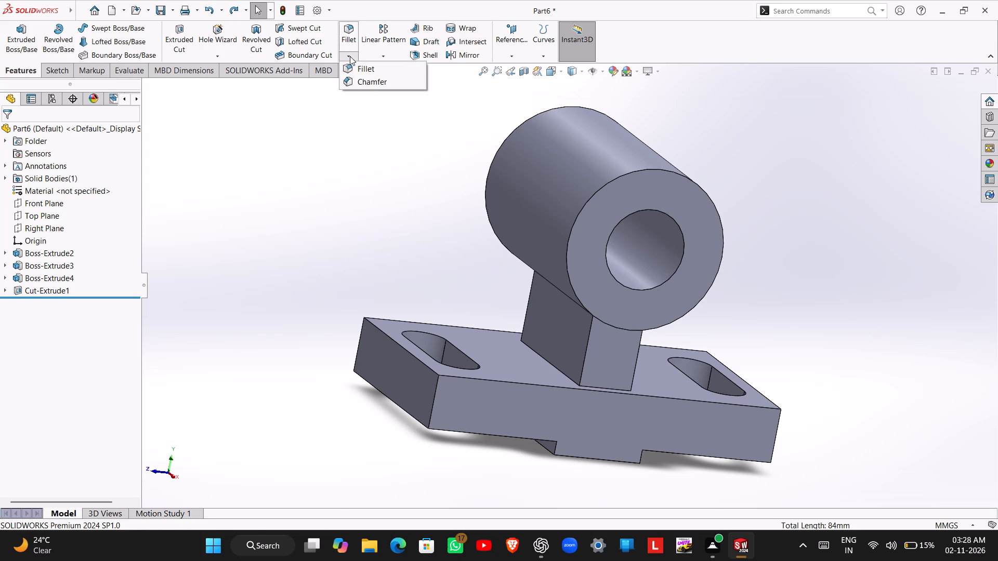
{"action": "left_click", "coordinate": [372, 72]}
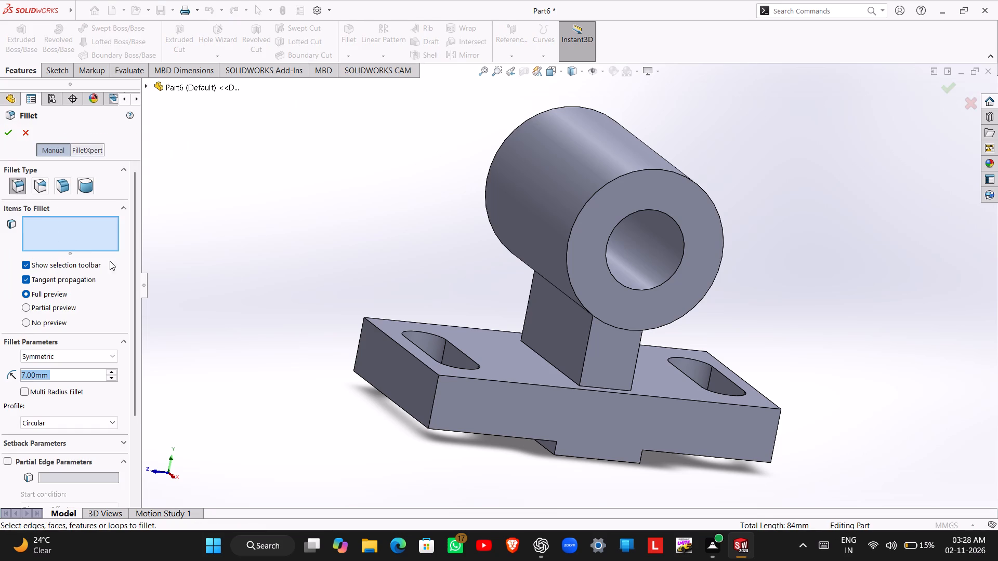
{"action": "left_click", "coordinate": [530, 346]}
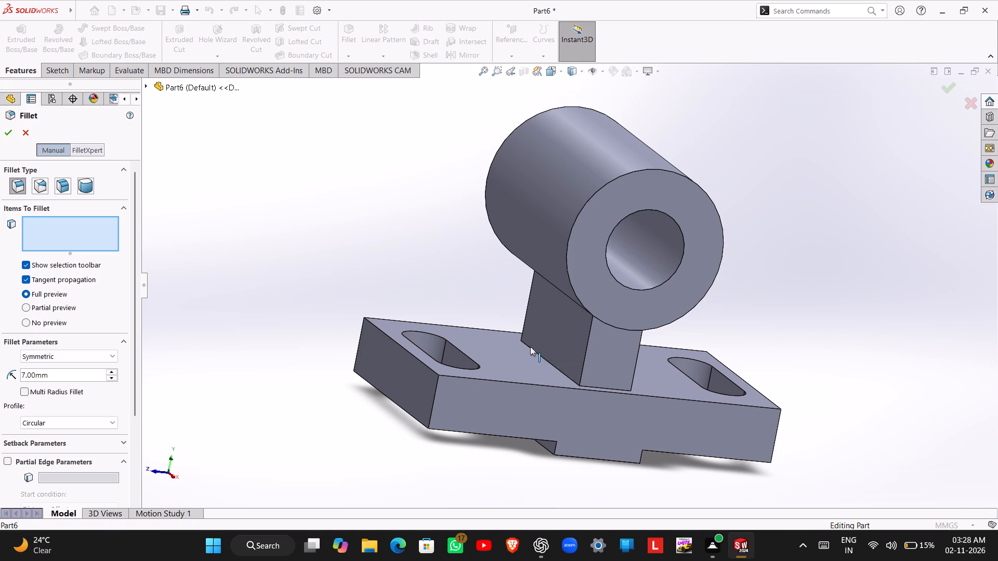
{"action": "left_click", "coordinate": [594, 386]}
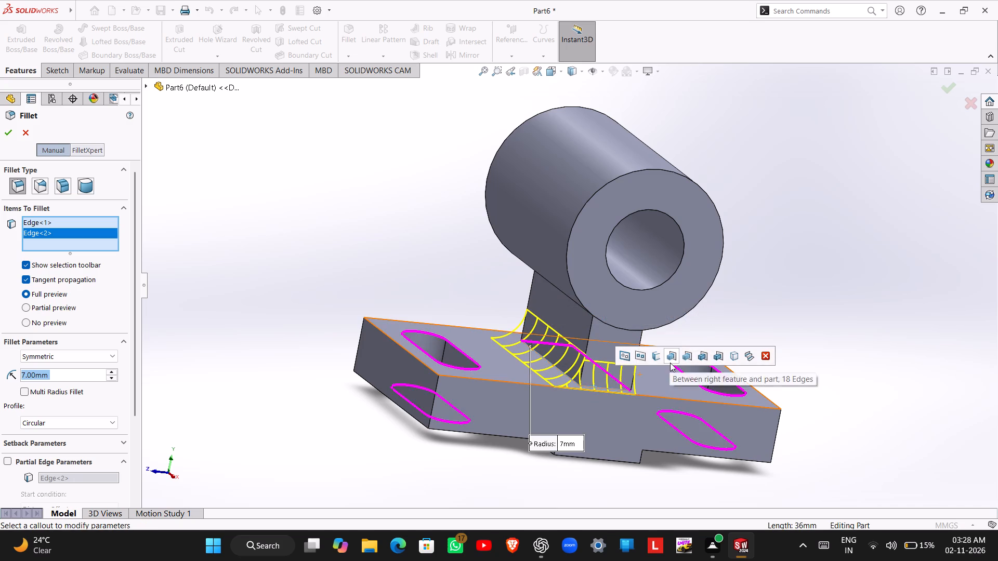
{"action": "middle_click_drag", "start_coordinate": [670, 363], "coordinate": [739, 334]}
{"action": "middle_click_drag", "start_coordinate": [736, 332], "coordinate": [729, 333]}
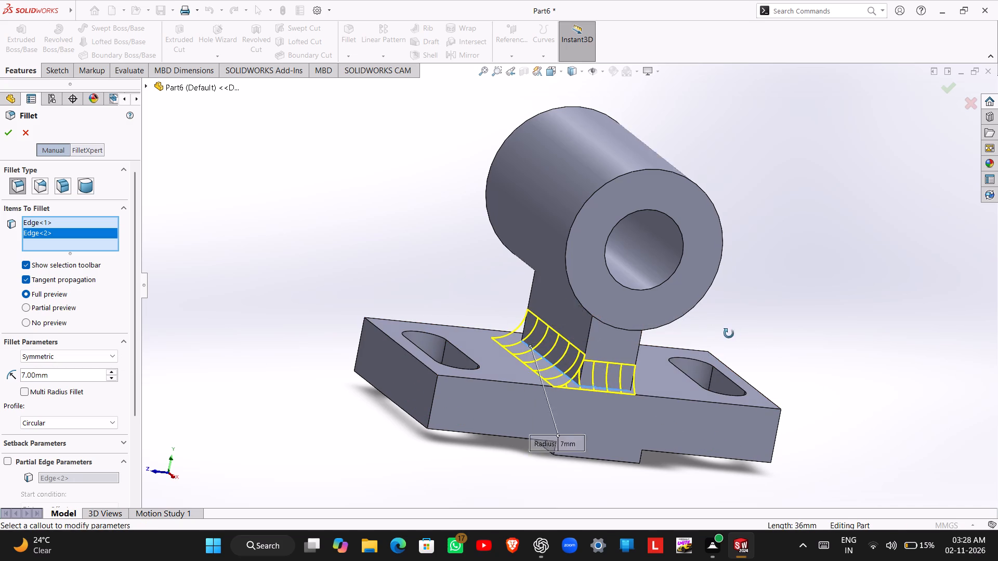
{"action": "middle_click_drag", "start_coordinate": [729, 333], "coordinate": [539, 477]}
{"action": "scroll", "coordinate": [539, 477], "scroll_direction": "up", "scroll_amount": 1}
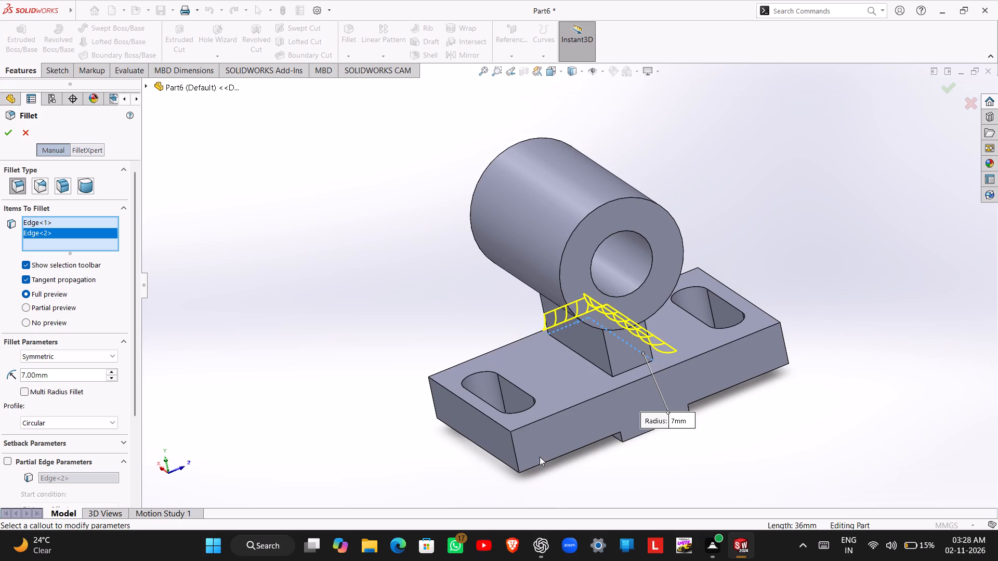
{"action": "left_click", "coordinate": [635, 366]}
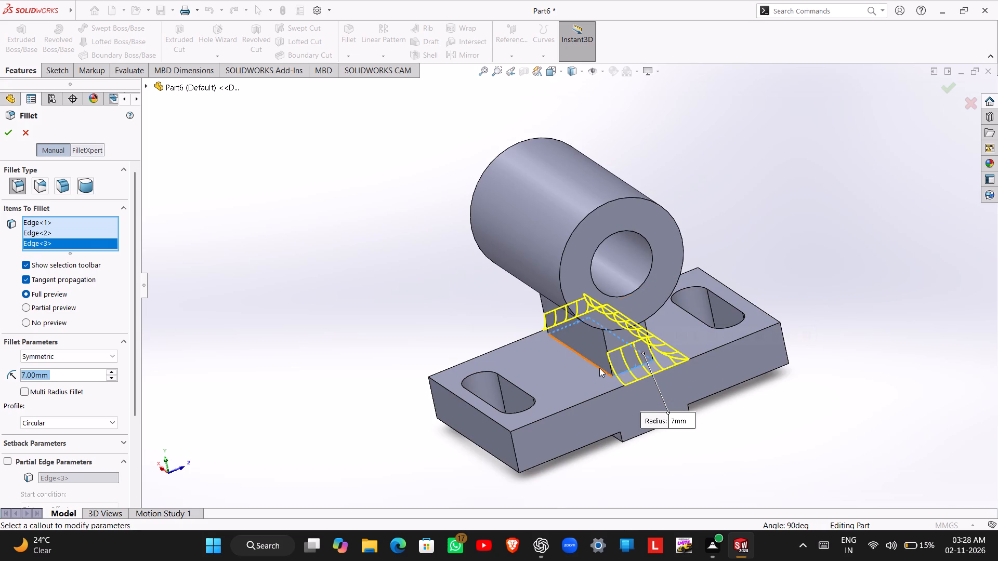
{"action": "left_click", "coordinate": [599, 366]}
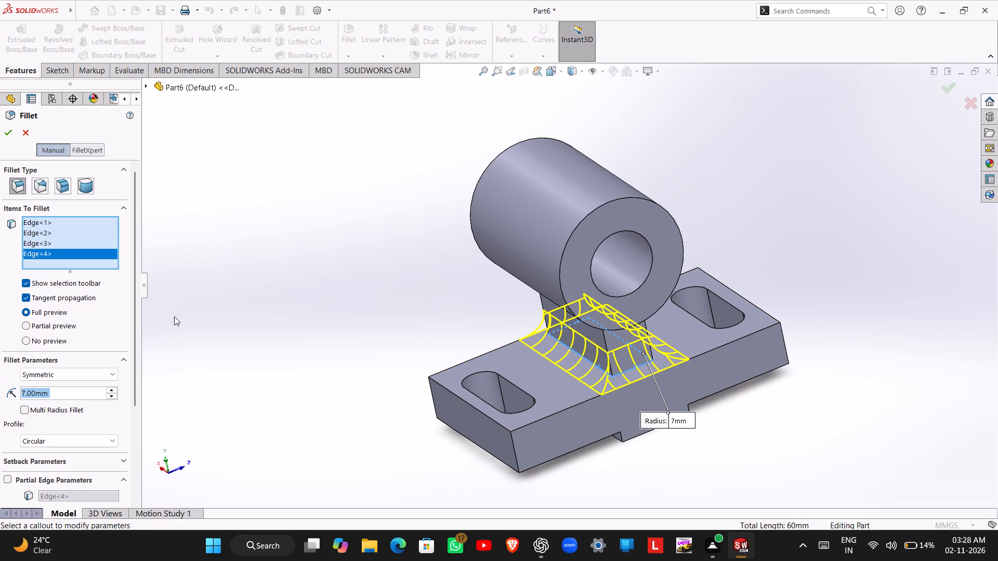
{"action": "type", "text": "2.5"}
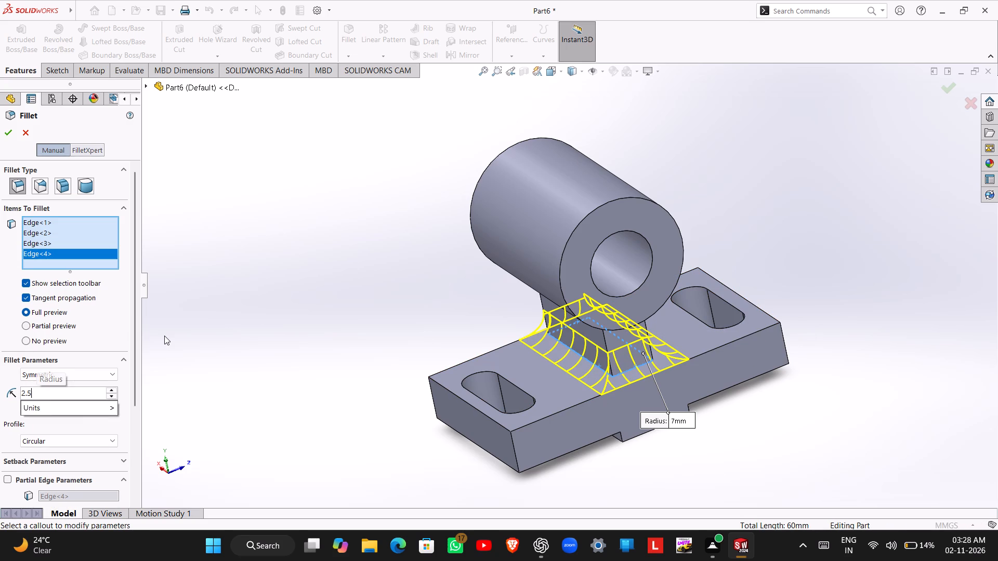
{"action": "key", "text": "Return"}
{"action": "key", "text": "Return"}
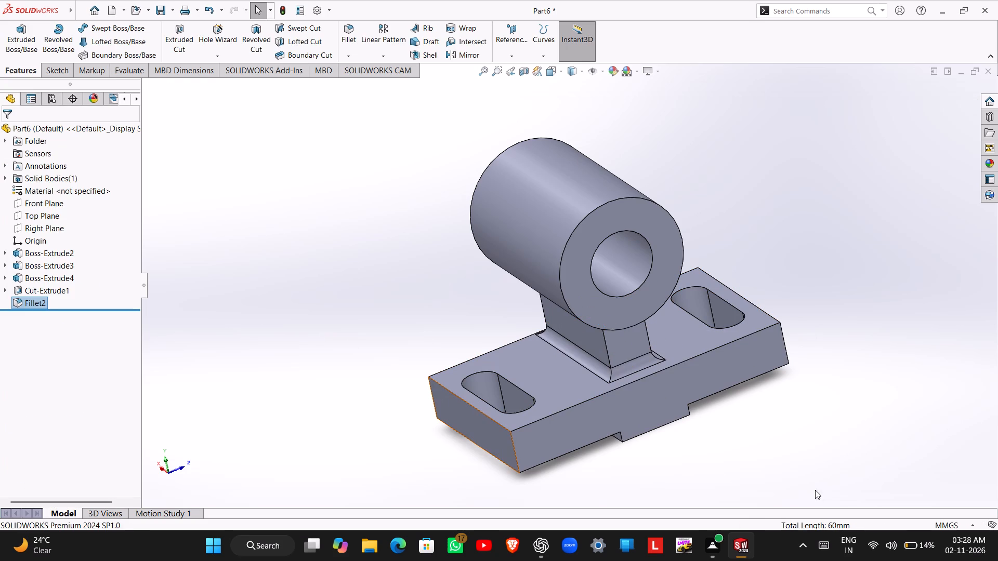
Inspect the filleted bracket in the standard Left view and at an angle.
{"action": "key", "text": "space"}
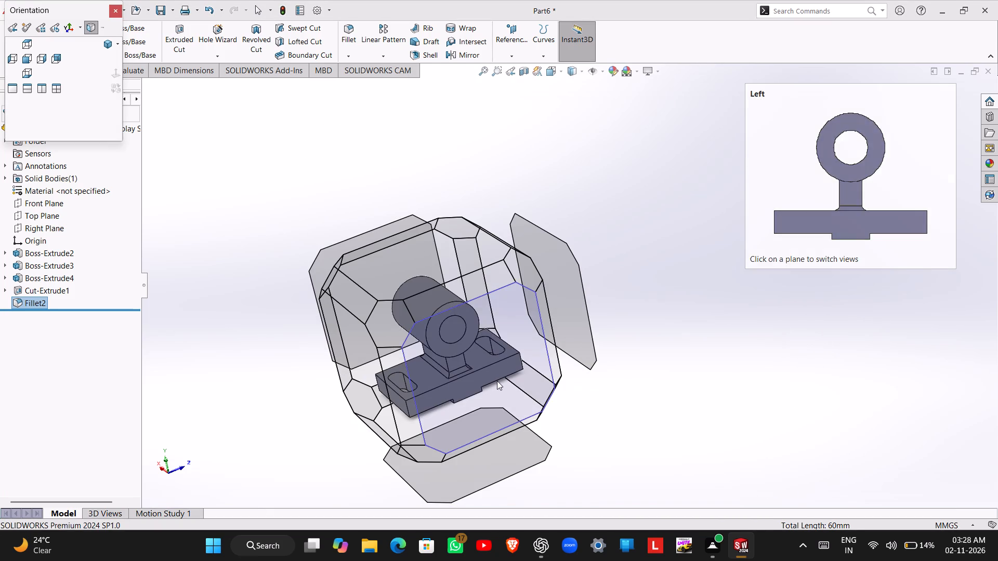
{"action": "left_click", "coordinate": [497, 381]}
{"action": "scroll", "coordinate": [519, 350], "scroll_direction": "up", "scroll_amount": 2}
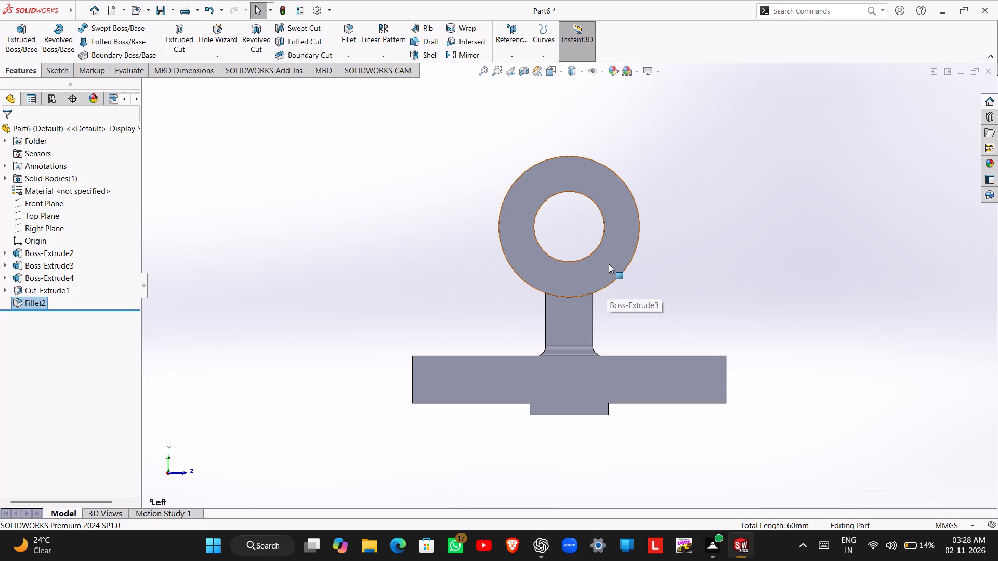
{"action": "middle_click_drag", "start_coordinate": [609, 264], "coordinate": [624, 307]}
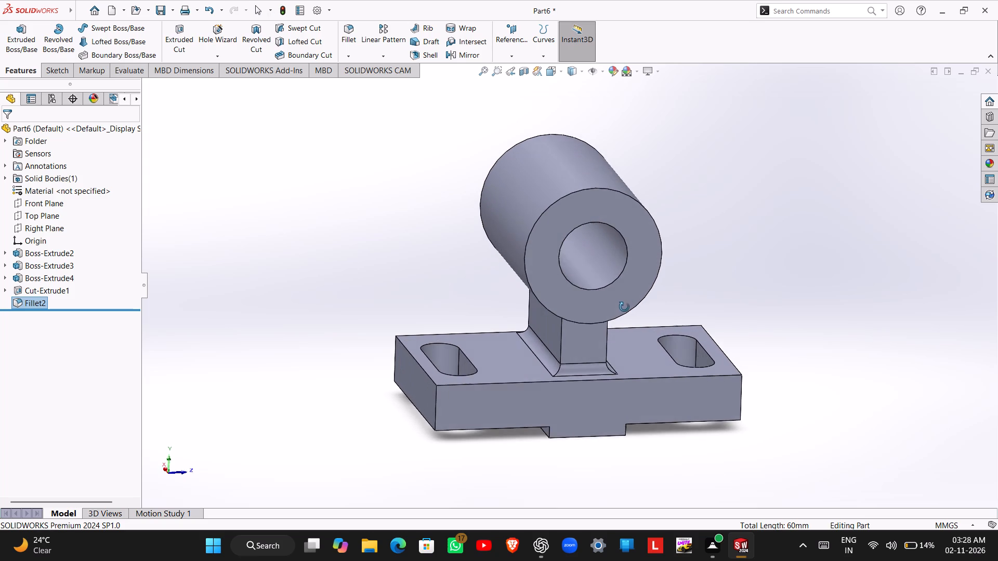
{"action": "middle_click_drag", "start_coordinate": [624, 307], "coordinate": [629, 300]}
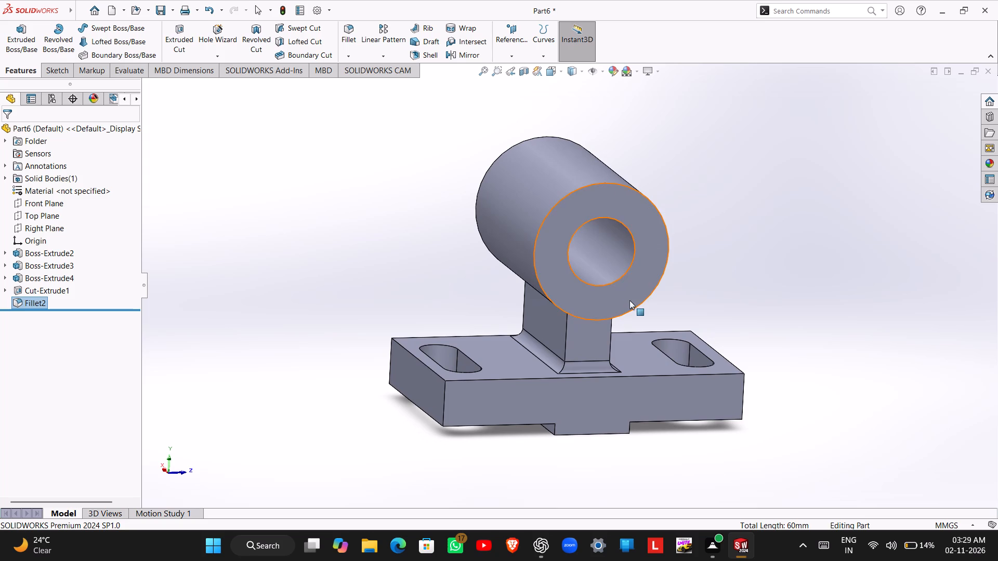
Assign Copper from the Copper Alloys material library to the part.
{"action": "left_click", "coordinate": [59, 188]}
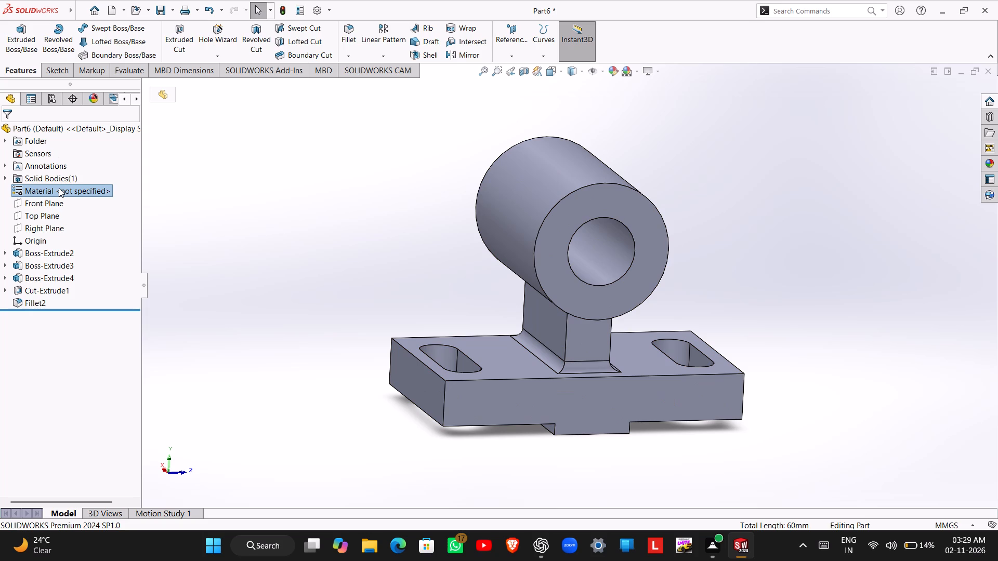
{"action": "double_click", "coordinate": [59, 188]}
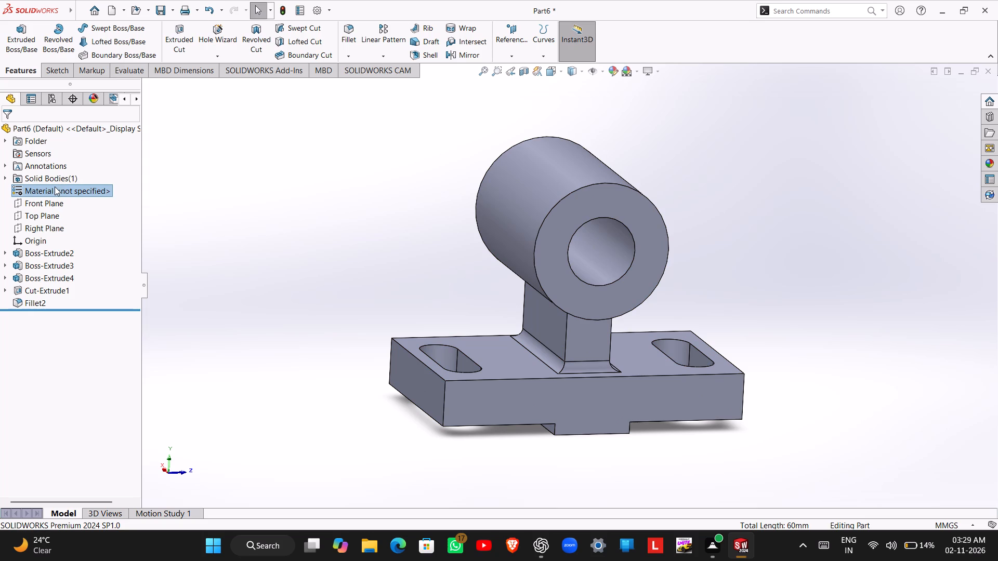
{"action": "right_click", "coordinate": [55, 186]}
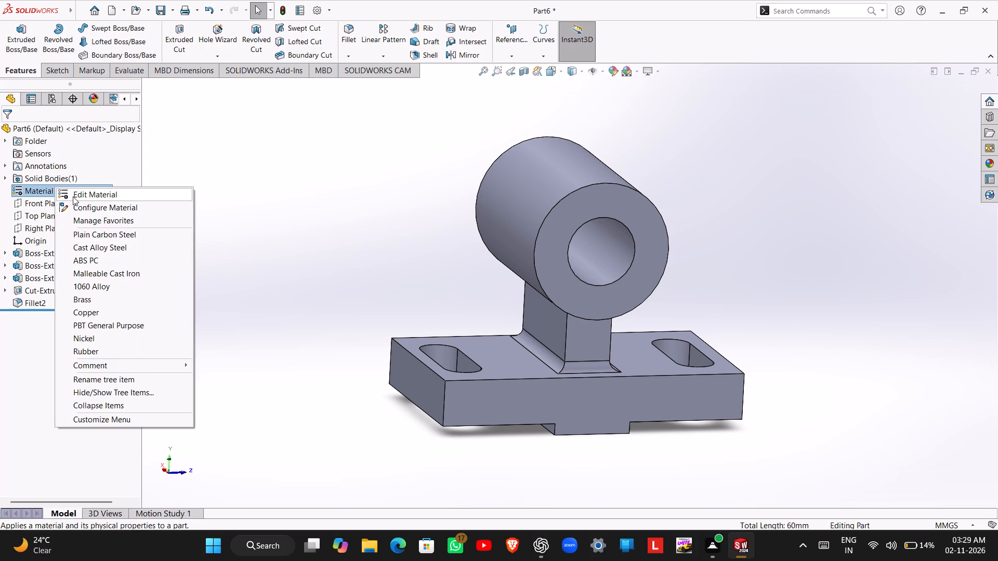
{"action": "left_click", "coordinate": [73, 196]}
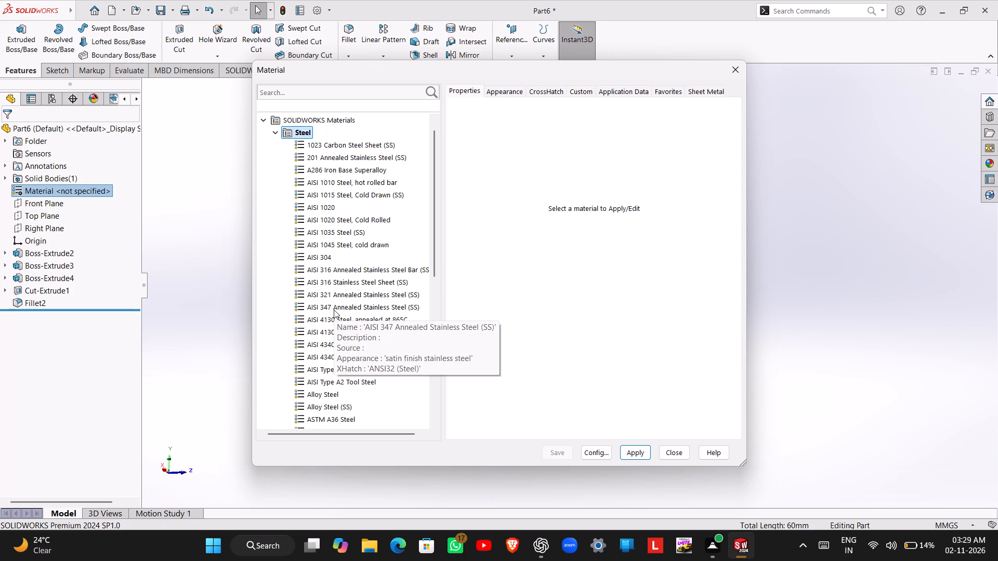
{"action": "scroll", "coordinate": [359, 293], "scroll_direction": "down", "scroll_amount": 6}
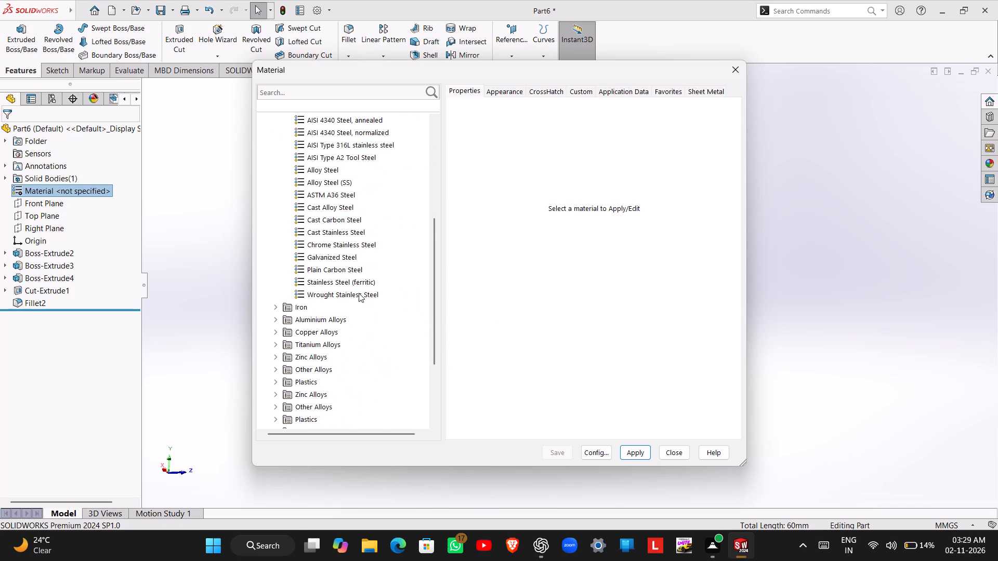
{"action": "scroll", "coordinate": [359, 292], "scroll_direction": "down", "scroll_amount": 1}
{"action": "left_click", "coordinate": [335, 293]}
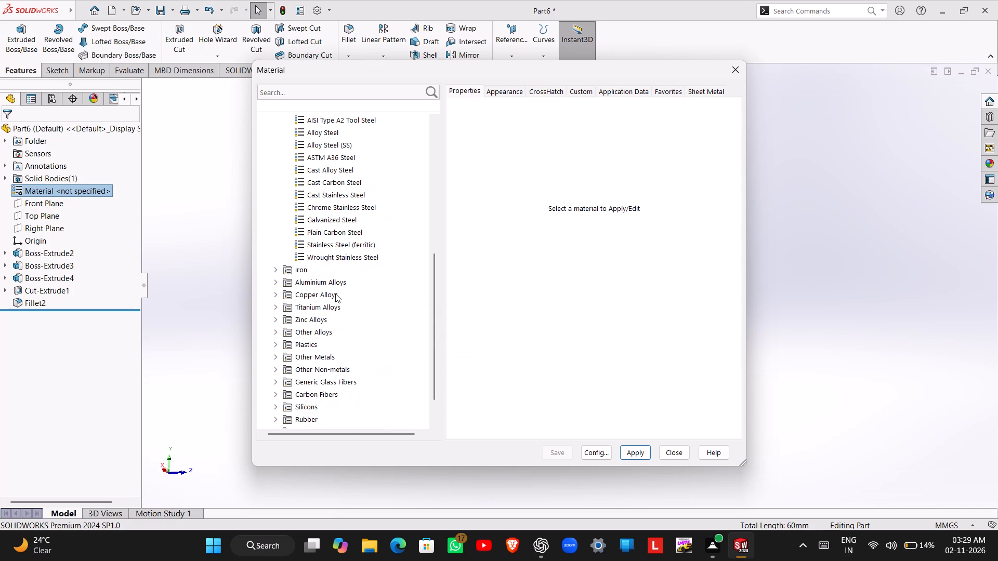
{"action": "double_click", "coordinate": [335, 293]}
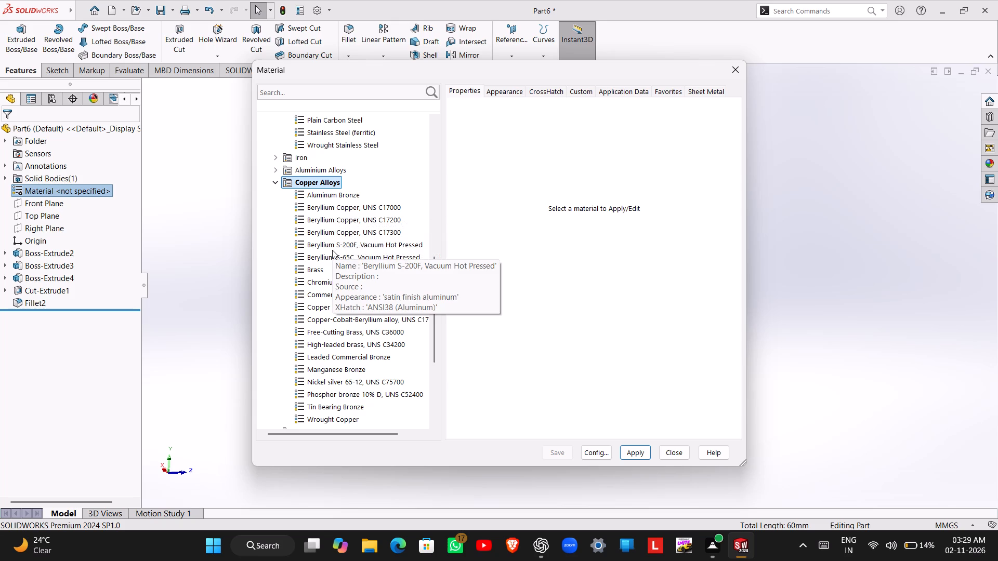
{"action": "scroll", "coordinate": [332, 250], "scroll_direction": "down", "scroll_amount": 1}
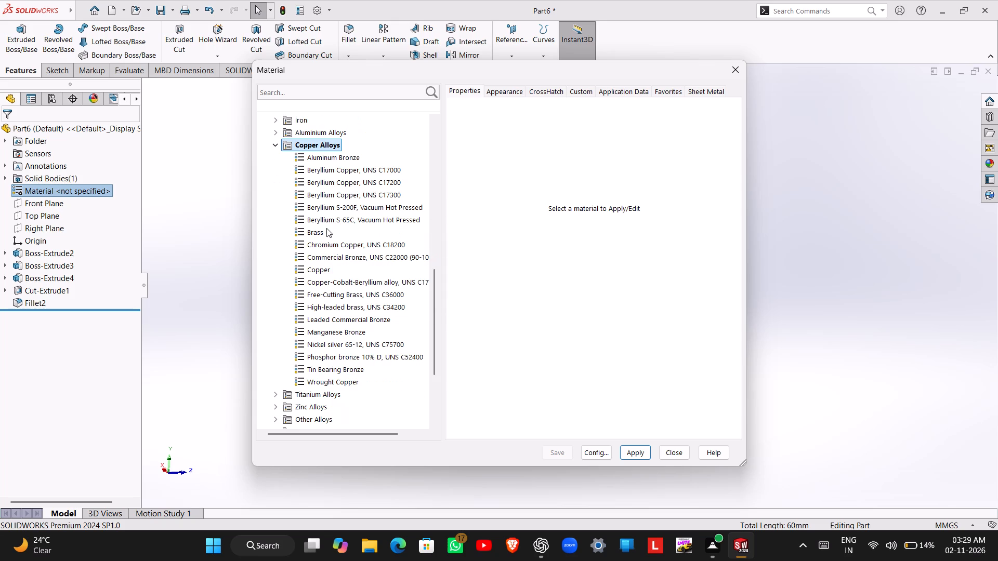
{"action": "left_click", "coordinate": [309, 271]}
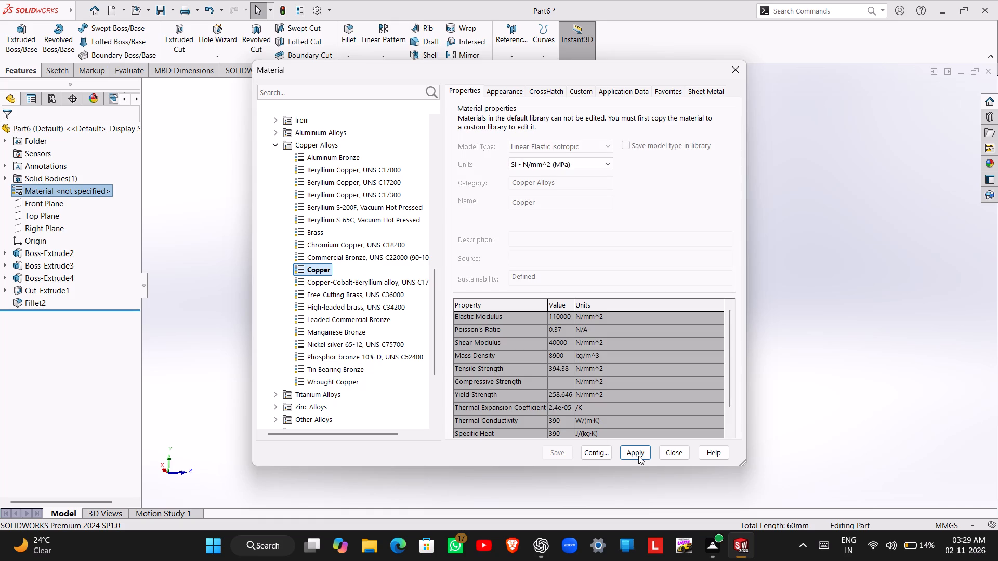
{"action": "left_click", "coordinate": [638, 455]}
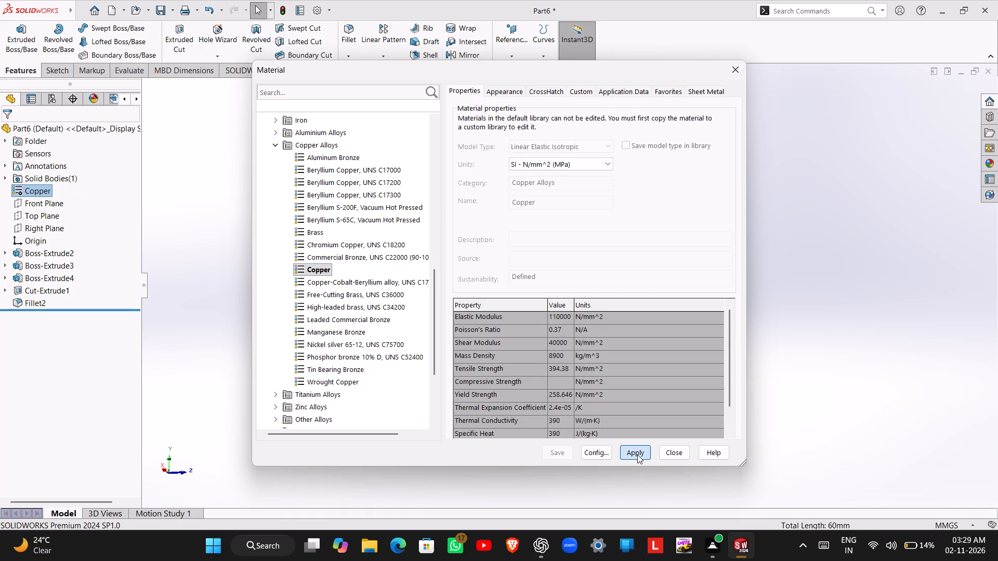
{"action": "left_click", "coordinate": [637, 454]}
{"action": "left_click", "coordinate": [672, 451]}
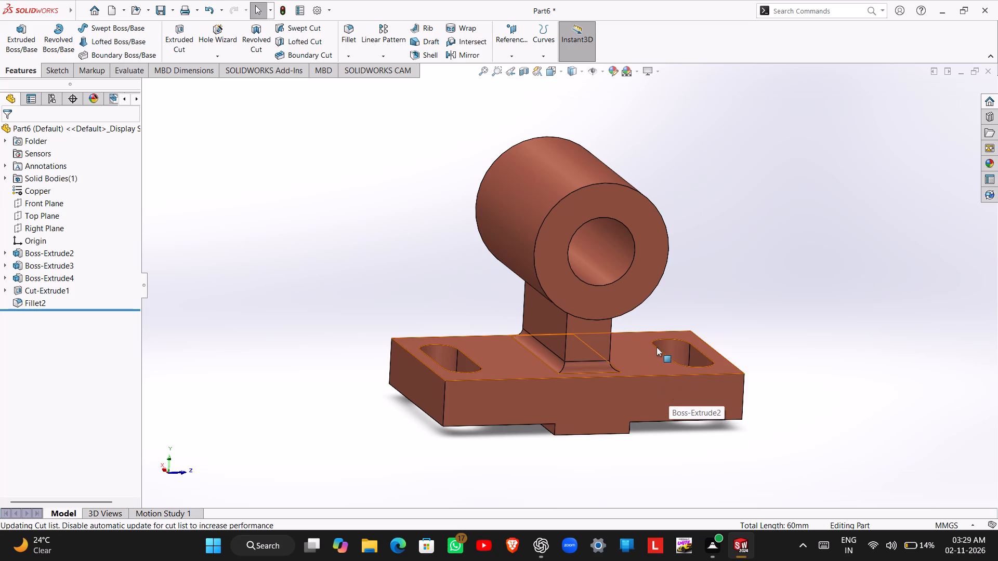
Review the mass properties of the copper bracket.
{"action": "scroll", "coordinate": [651, 339], "scroll_direction": "down", "scroll_amount": 1}
{"action": "scroll", "coordinate": [651, 339], "scroll_direction": "up", "scroll_amount": 1}
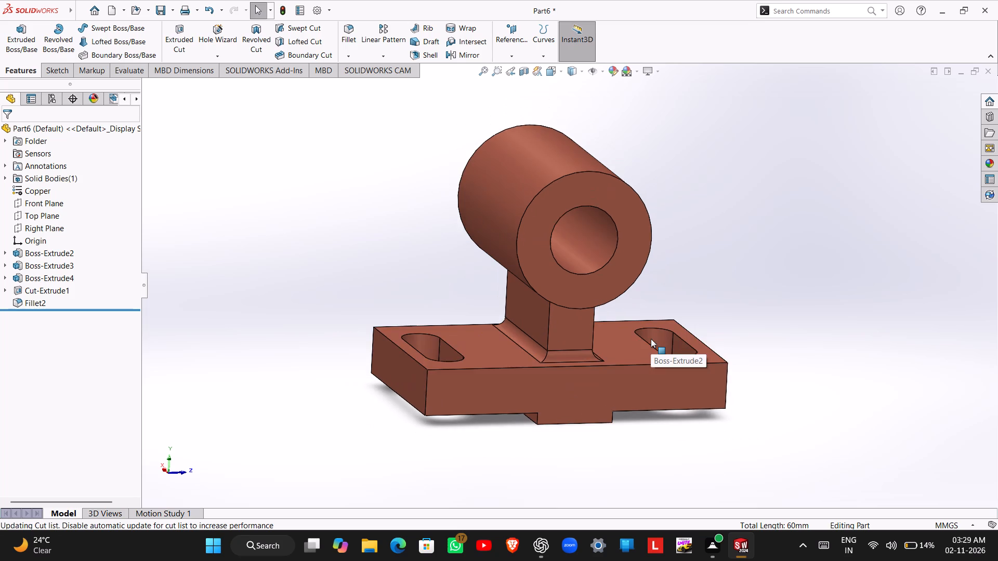
{"action": "scroll", "coordinate": [651, 339], "scroll_direction": "up", "scroll_amount": 1}
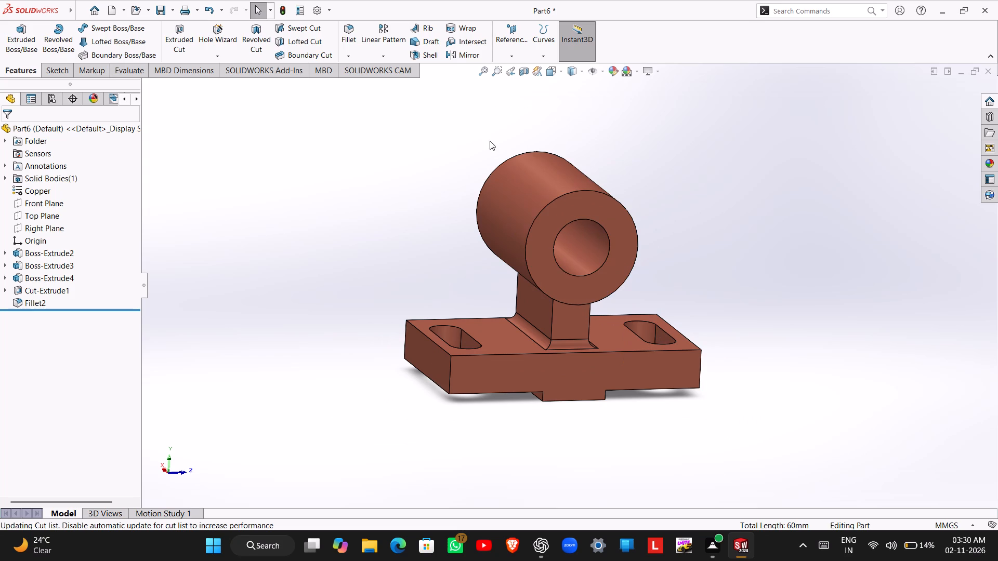
{"action": "key", "text": "Escape"}
{"action": "key", "text": "Escape"}
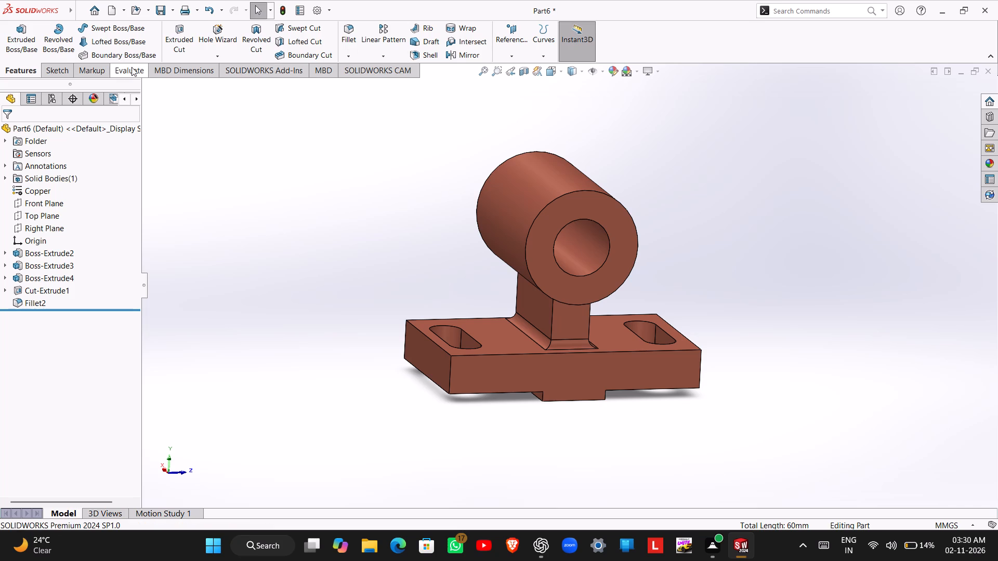
{"action": "left_click", "coordinate": [126, 69]}
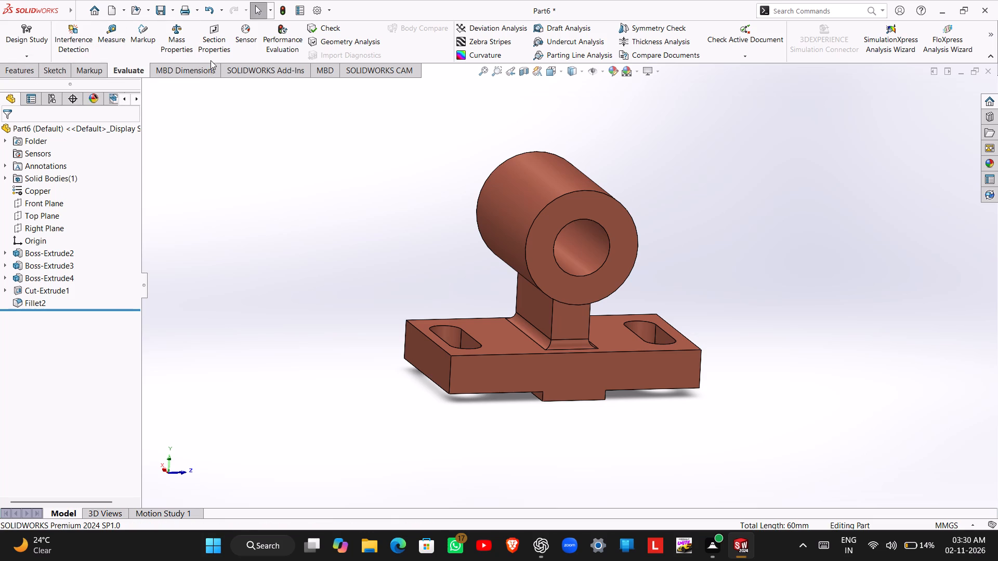
{"action": "left_click", "coordinate": [177, 42]}
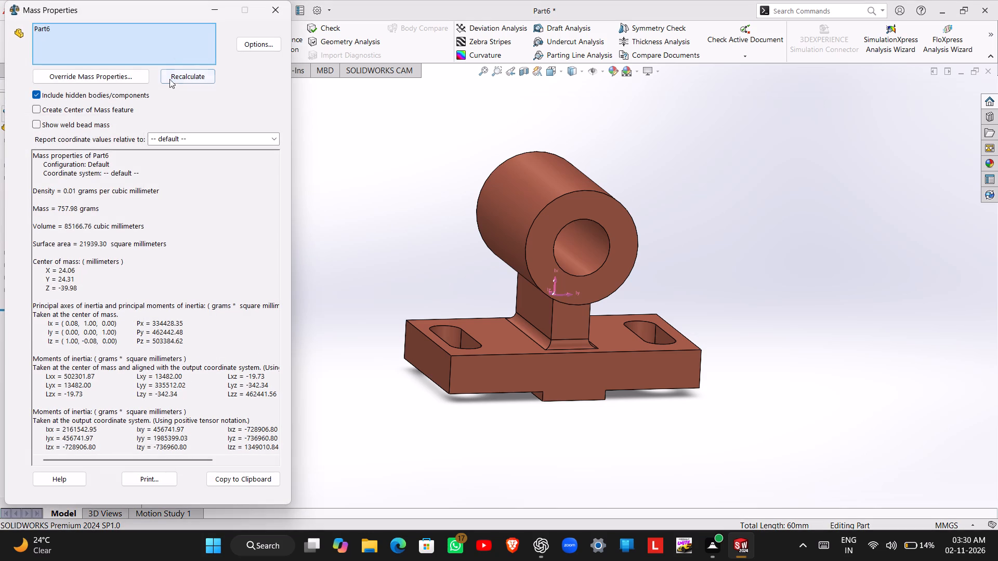
{"action": "scroll", "coordinate": [202, 204], "scroll_direction": "down", "scroll_amount": 4}
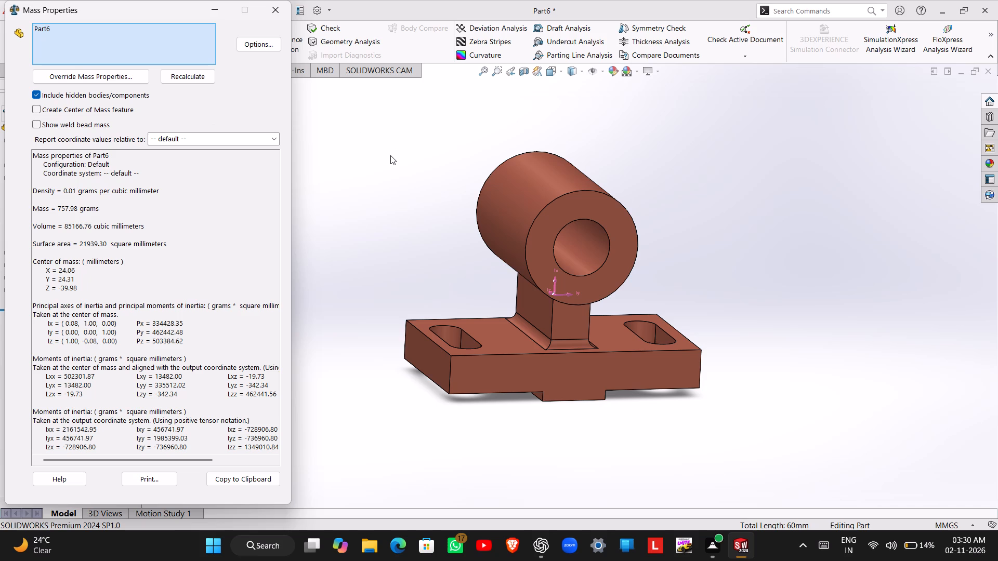
{"action": "left_click", "coordinate": [279, 10]}
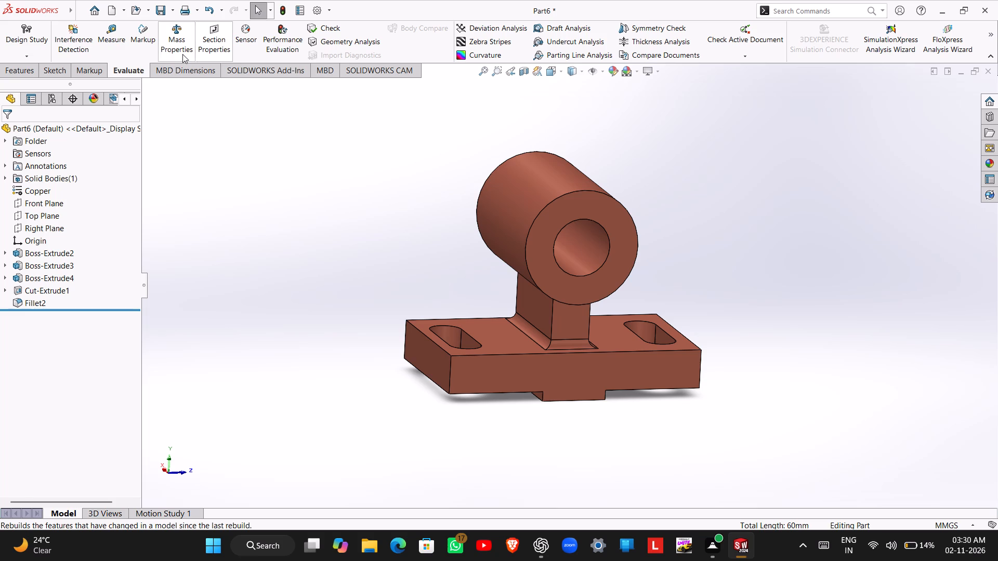
Save the part in Documents as "Circular mounting bracket", copying the name from the Part 8 heading in ChatGPT.
{"action": "left_click", "coordinate": [11, 71]}
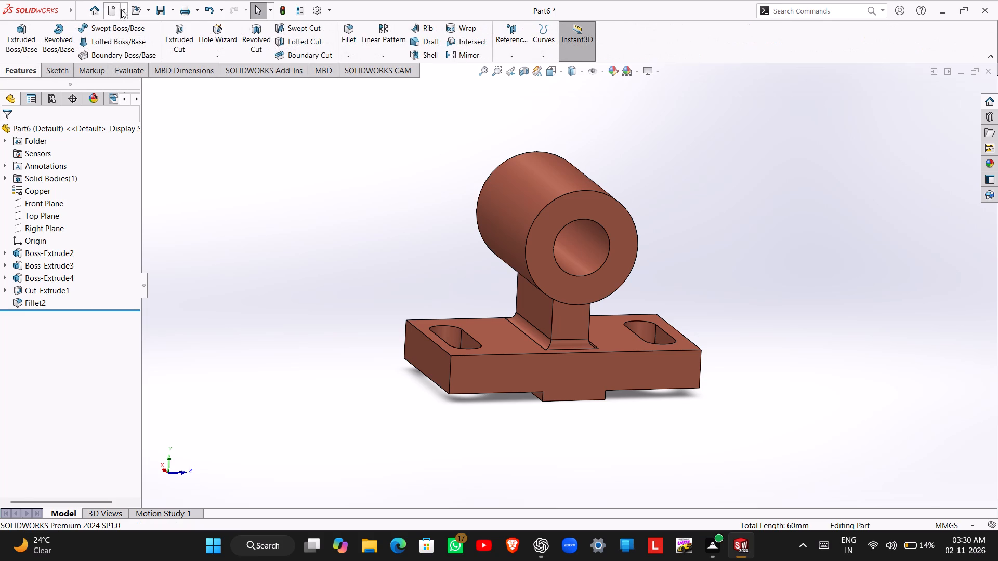
{"action": "left_click", "coordinate": [164, 10]}
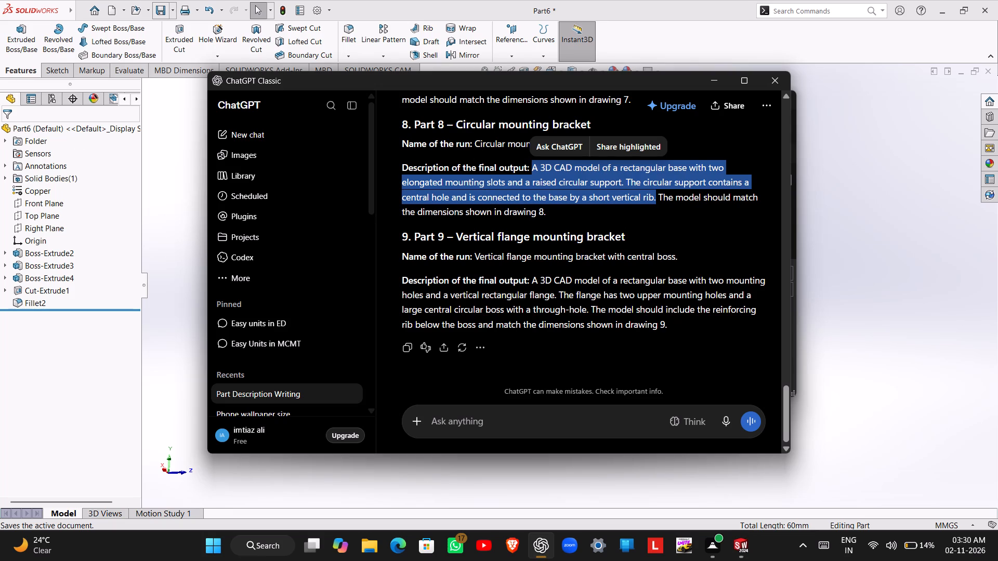
{"action": "left_click_drag", "start_coordinate": [457, 123], "coordinate": [583, 113]}
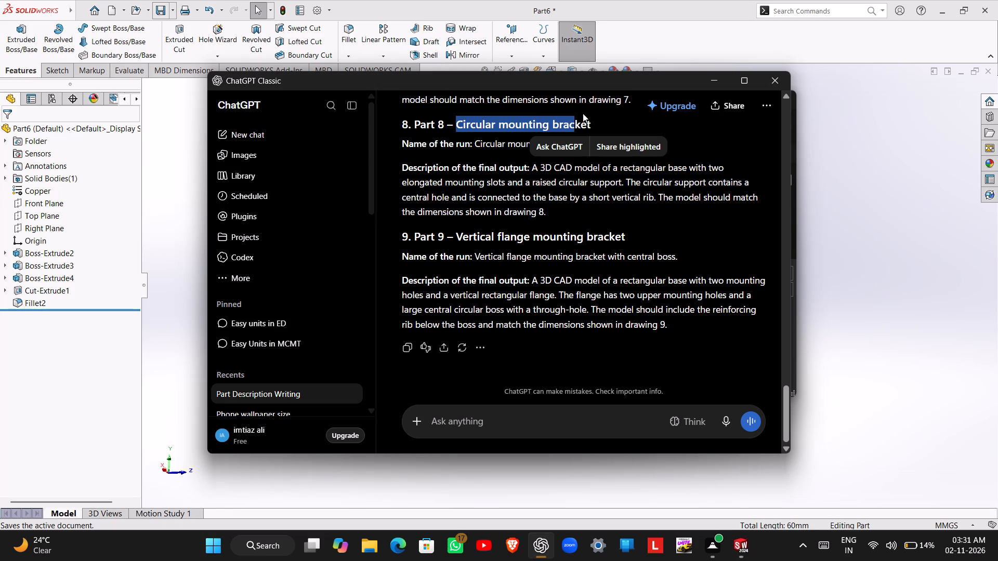
{"action": "left_click_drag", "start_coordinate": [583, 113], "coordinate": [594, 114]}
{"action": "key", "text": "ctrl+c"}
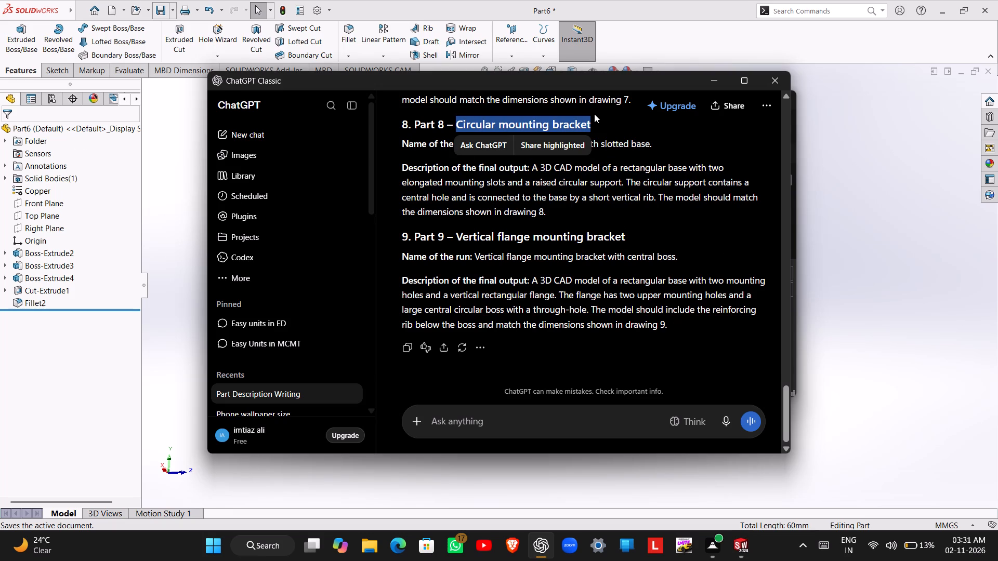
{"action": "key", "text": "ctrl+v"}
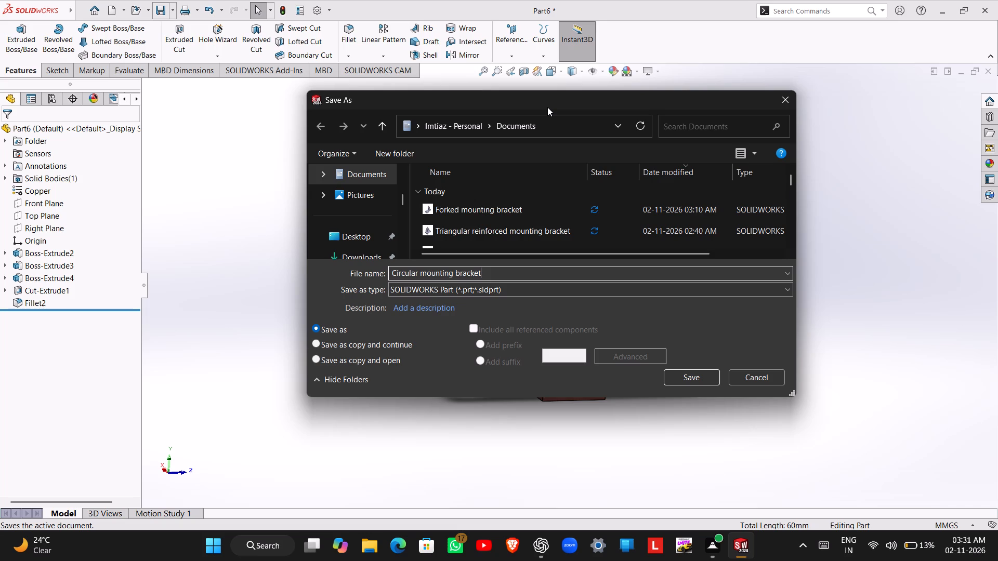
{"action": "key", "text": "Return"}
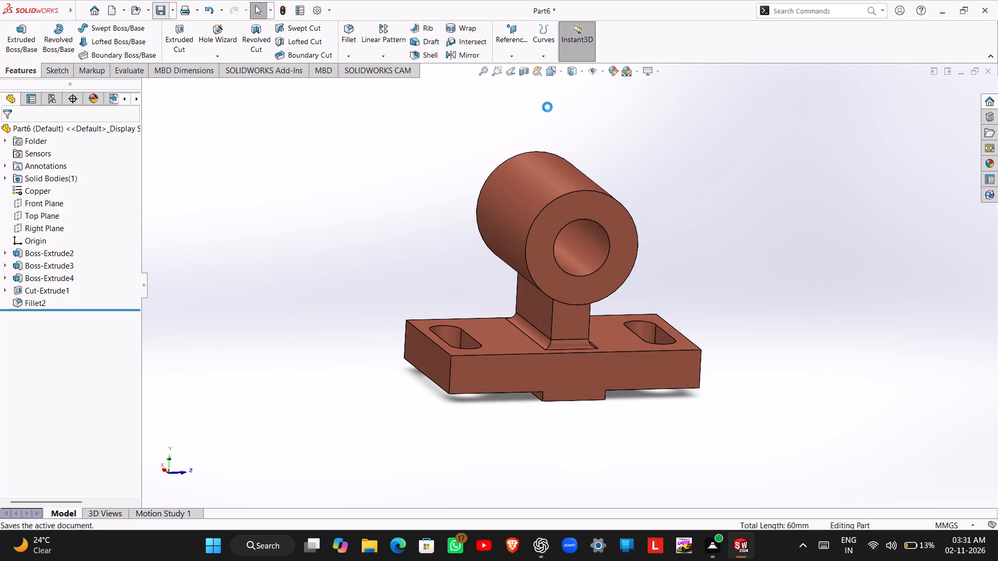